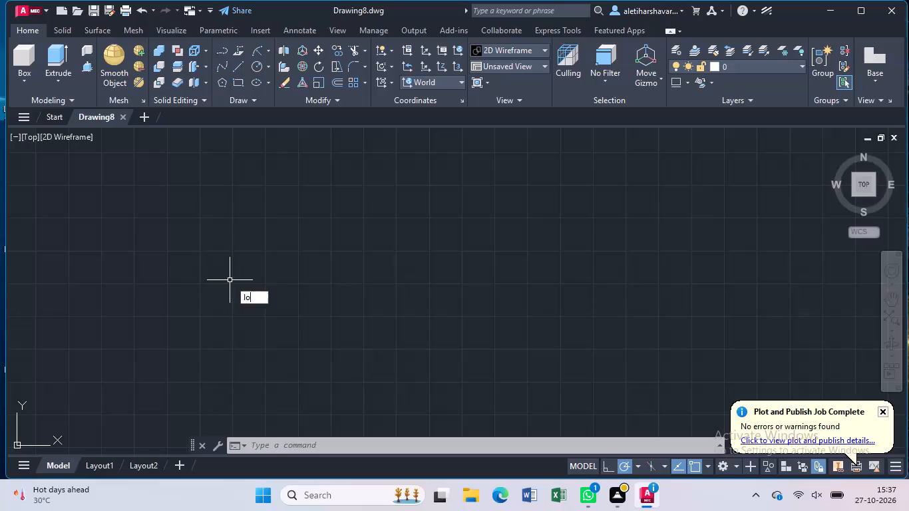
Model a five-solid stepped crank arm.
Set the drawing units' decimal length precision to one decimal place (0.0).
click(290, 336)
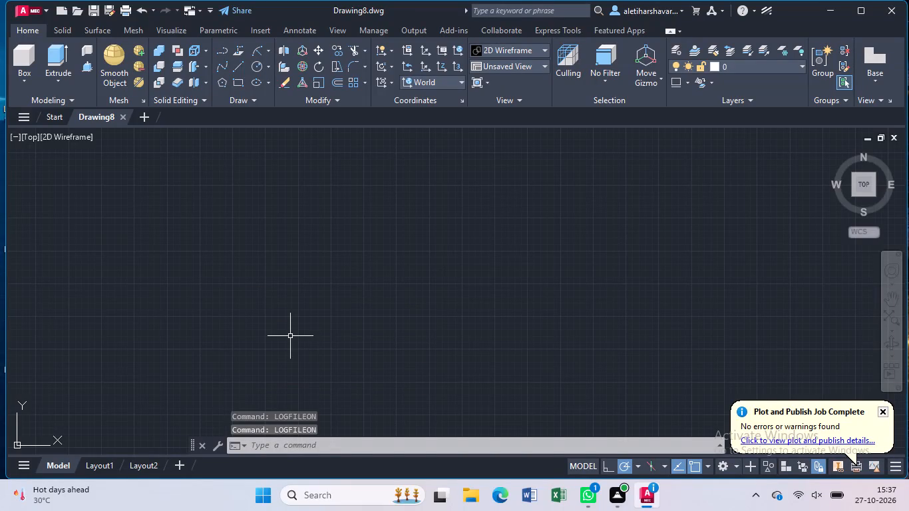
text(un)
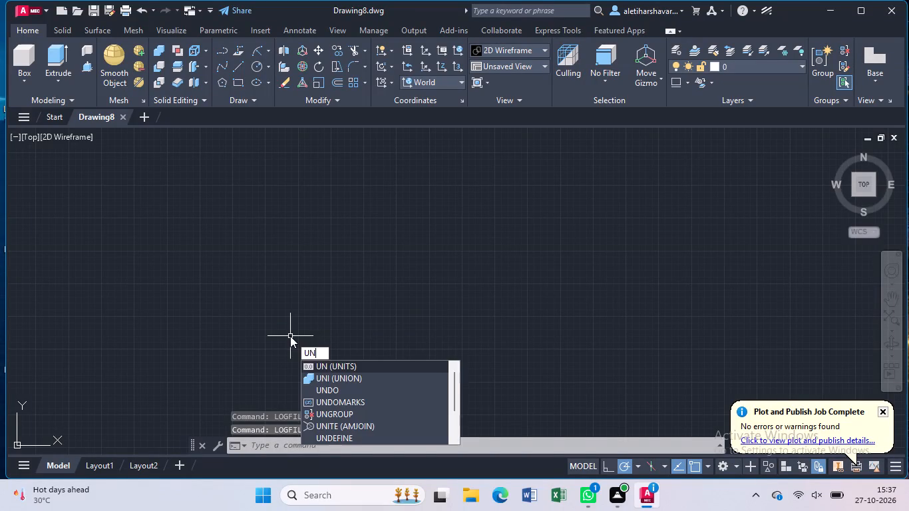
key(Return)
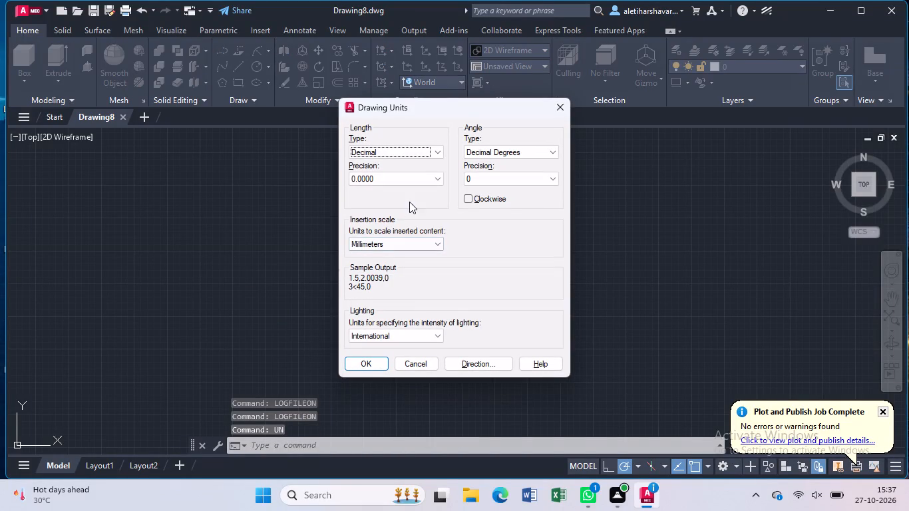
click(437, 180)
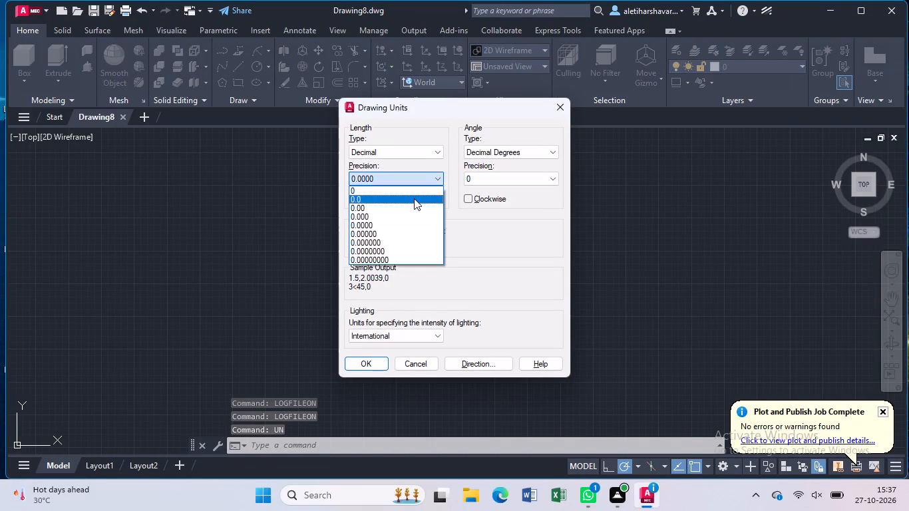
click(414, 198)
click(369, 358)
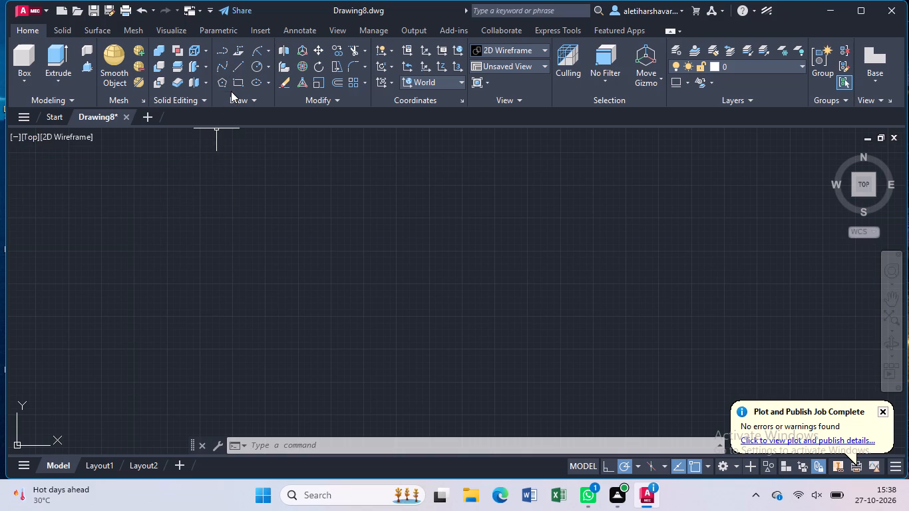
Draw a circle of radius 33 in the empty drawing area.
click(252, 65)
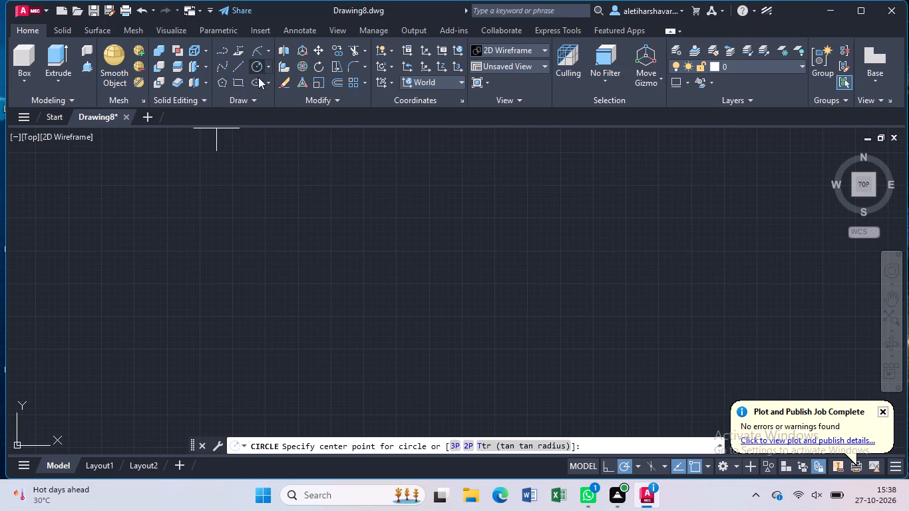
click(250, 301)
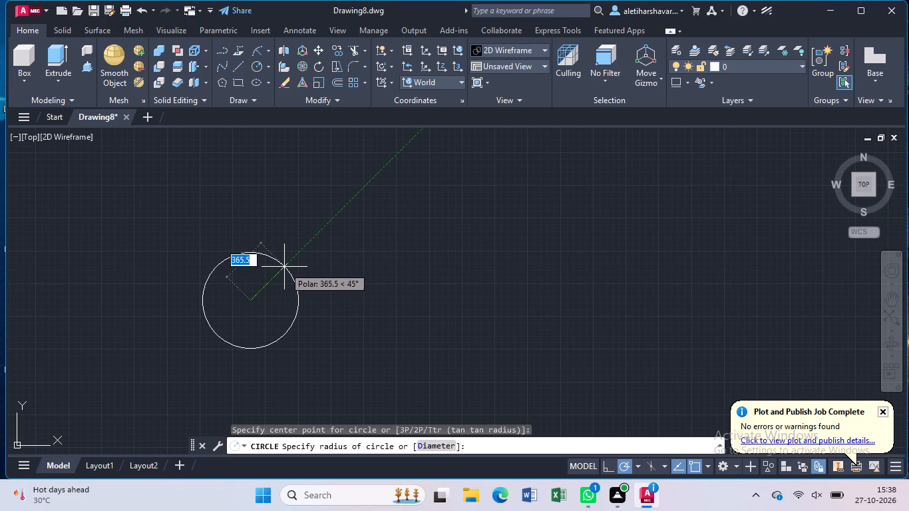
text(33)
key(Return)
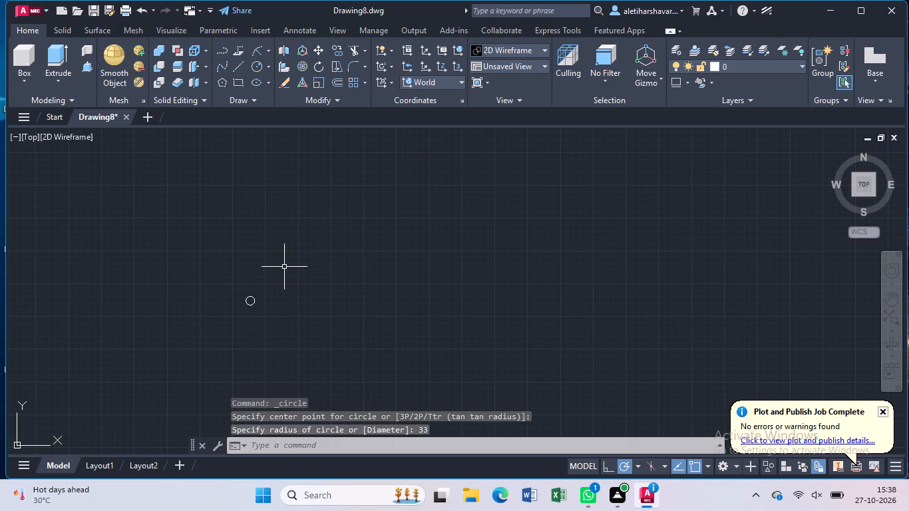
Draw a concentric circle of radius 10 at the centre of the radius 33 circle.
scroll(238, 307, up, 6)
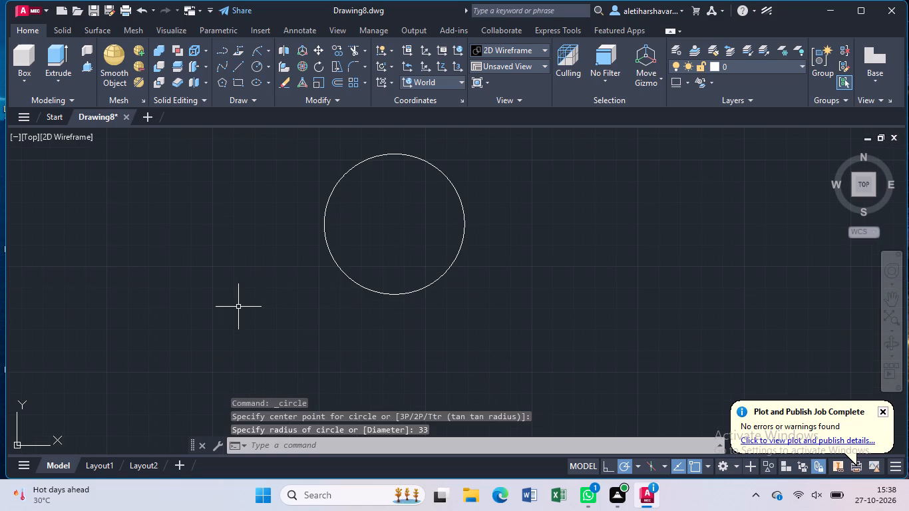
middle_drag(370, 250, 331, 310)
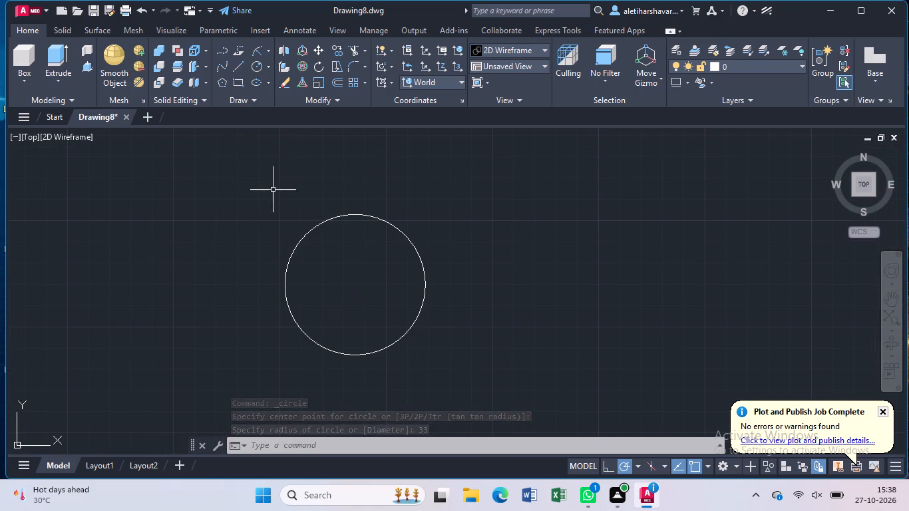
click(255, 67)
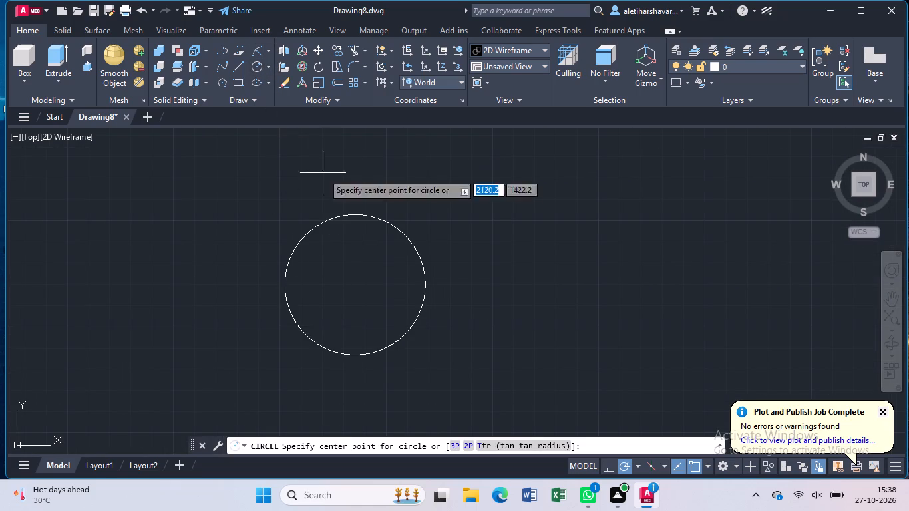
click(355, 283)
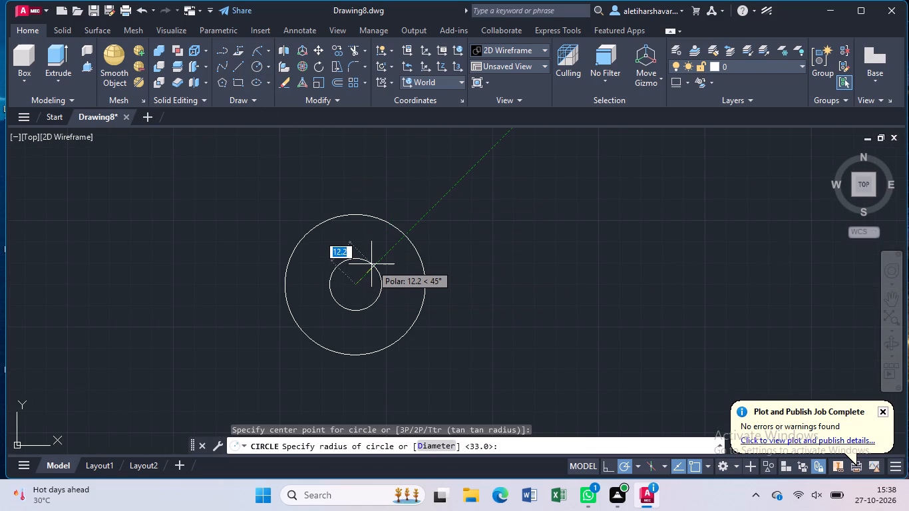
text(10)
key(Return)
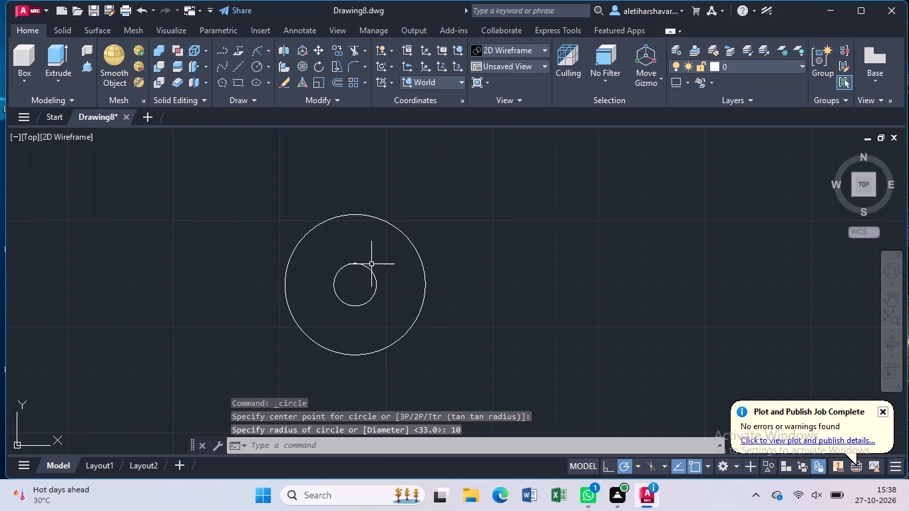
Draw connected lines from the large circle's top quadrant: 70 to the right, 66 down, and back to its bottom quadrant.
key(l)
key(Return)
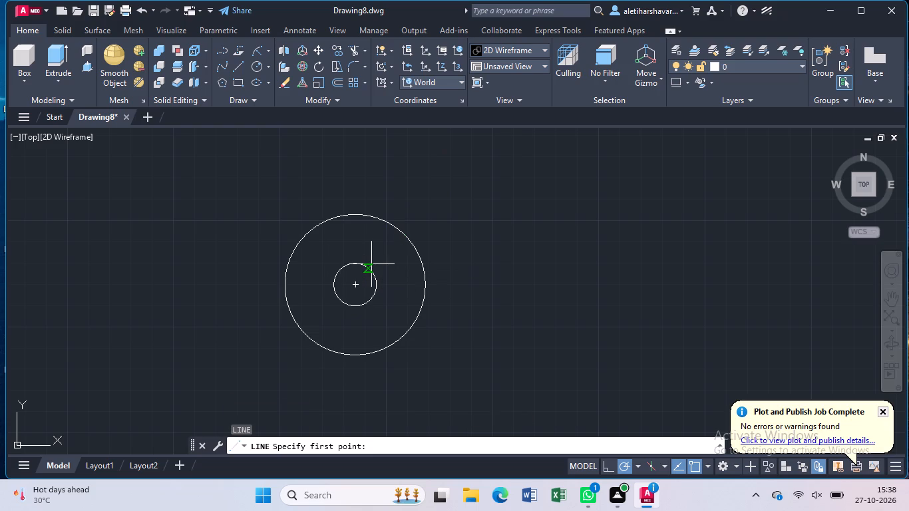
click(357, 210)
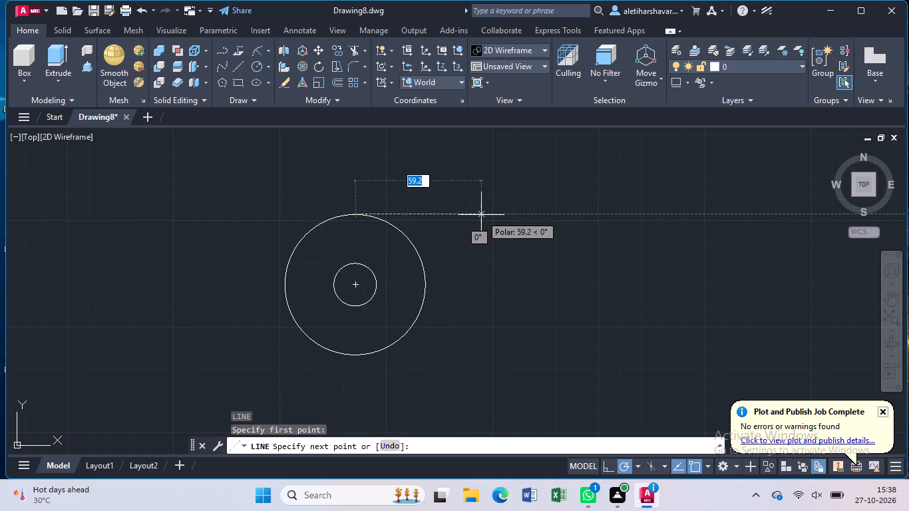
text(70)
key(Return)
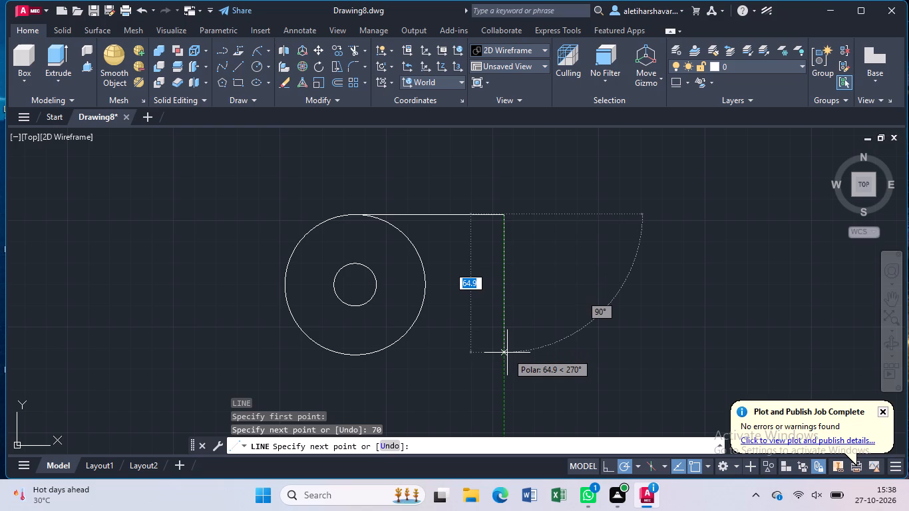
text(66)
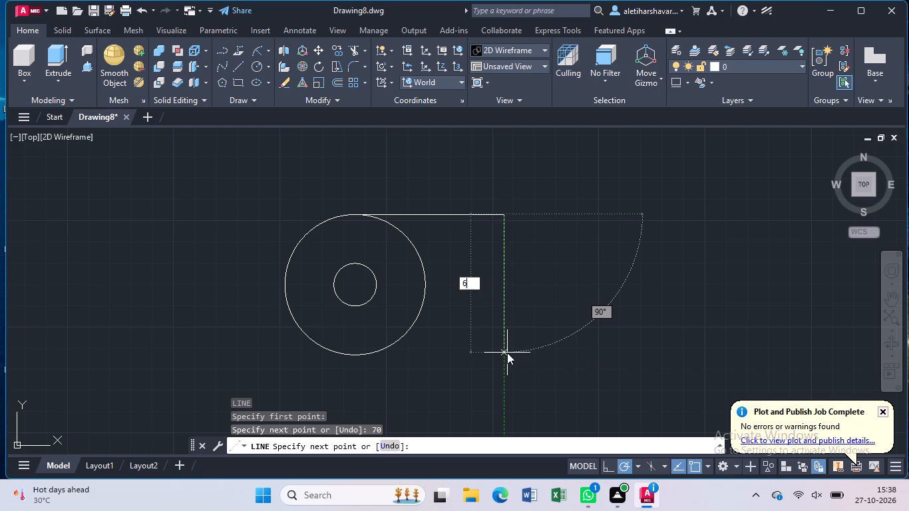
key(Return)
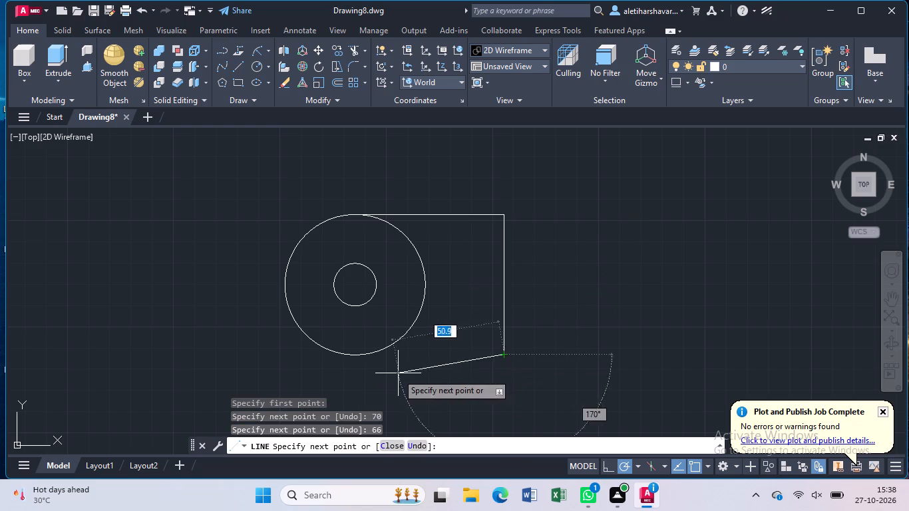
click(353, 356)
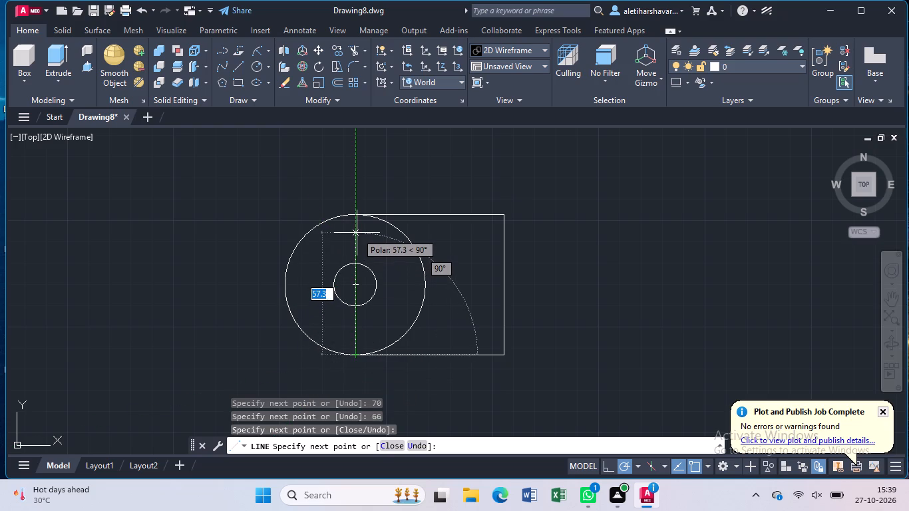
key(Escape)
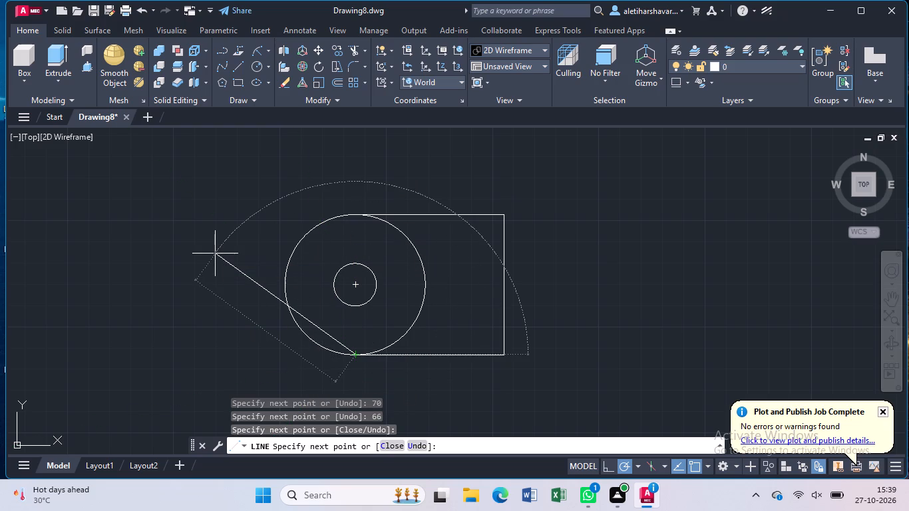
Draw a line from the outline's top-right corner 18 leftward along the top edge, continuing vertically down past the bottom edge.
key(l)
key(Return)
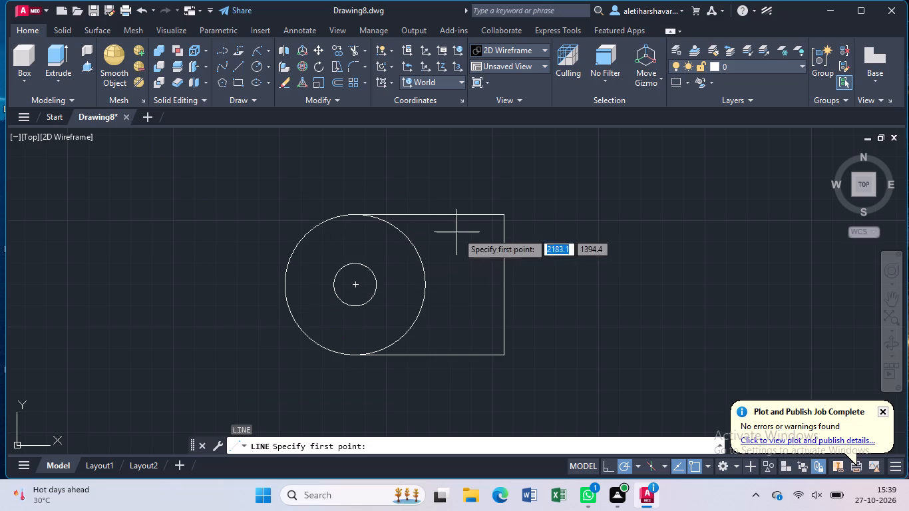
click(503, 218)
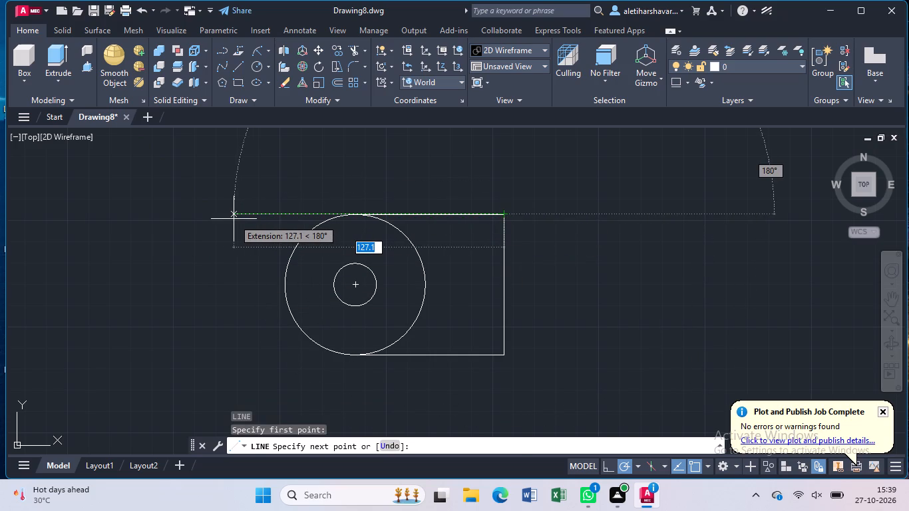
key(1)
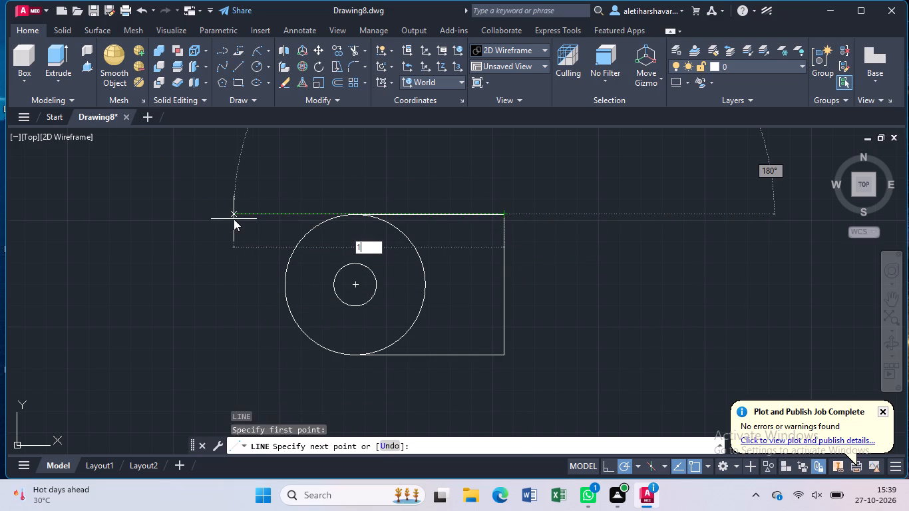
key(8)
key(Return)
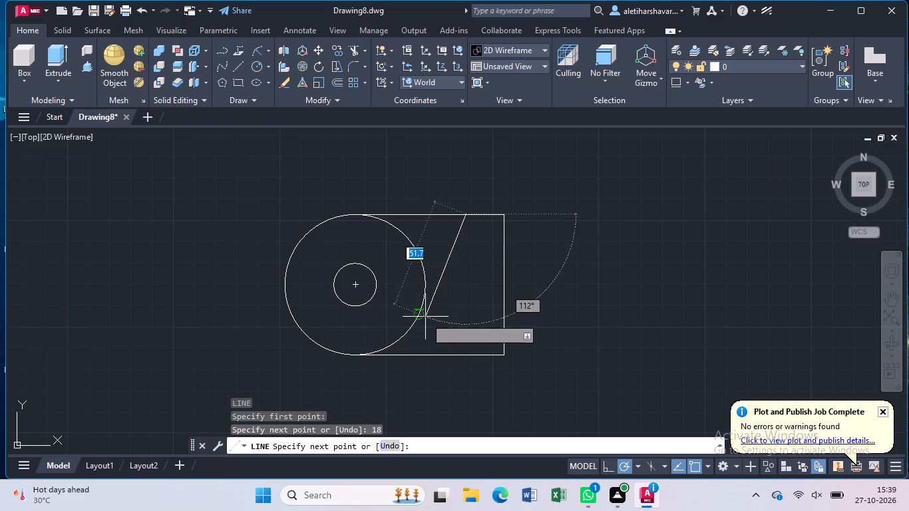
click(470, 375)
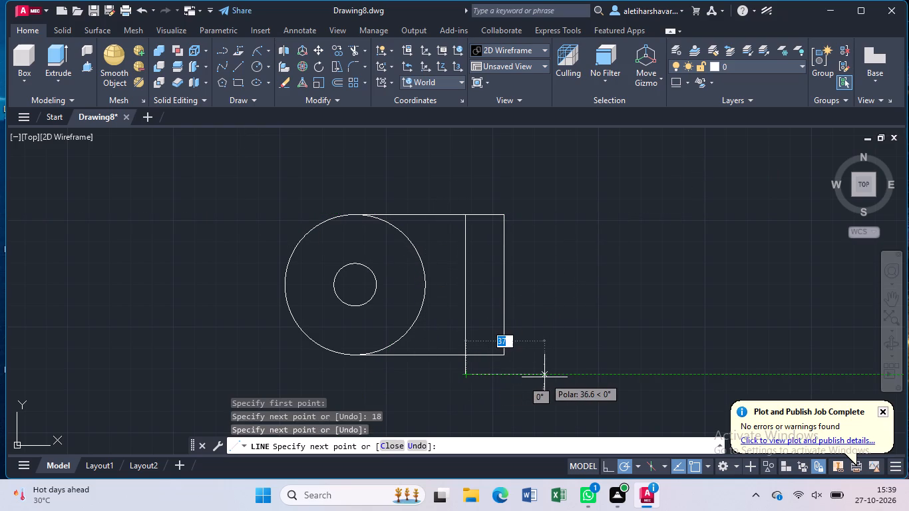
key(Escape)
Trim the part of the inner vertical line that extends below the outline's bottom edge.
text(tr)
key(Return)
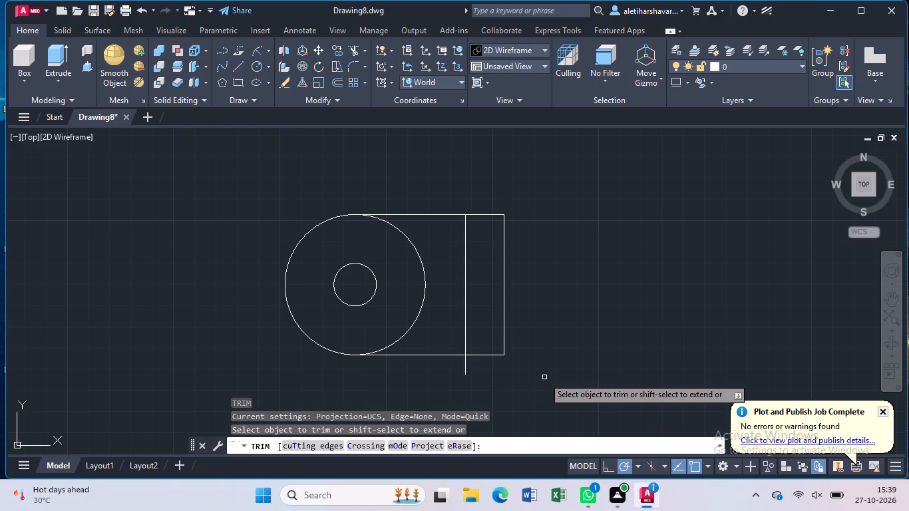
click(464, 369)
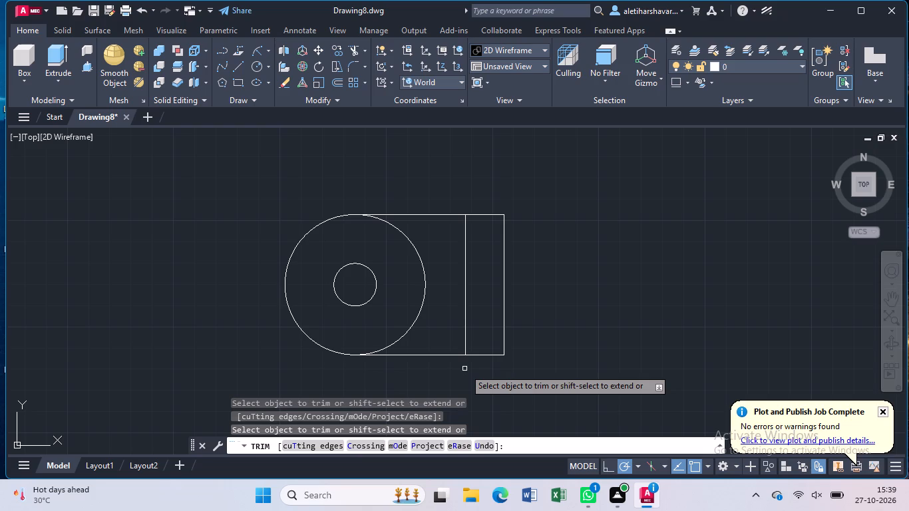
key(Escape)
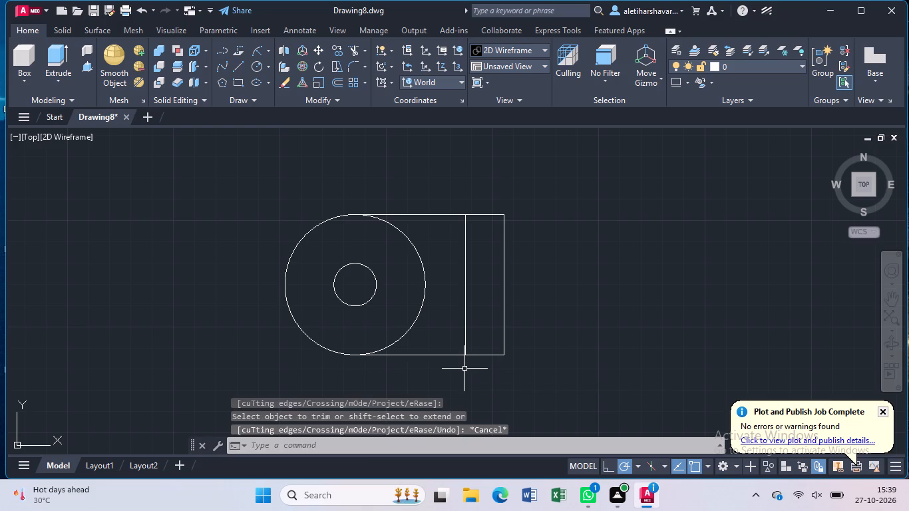
Draw a horizontal line about 207 long from the circles' centre rightward, past the outline's right edge.
key(l)
key(Return)
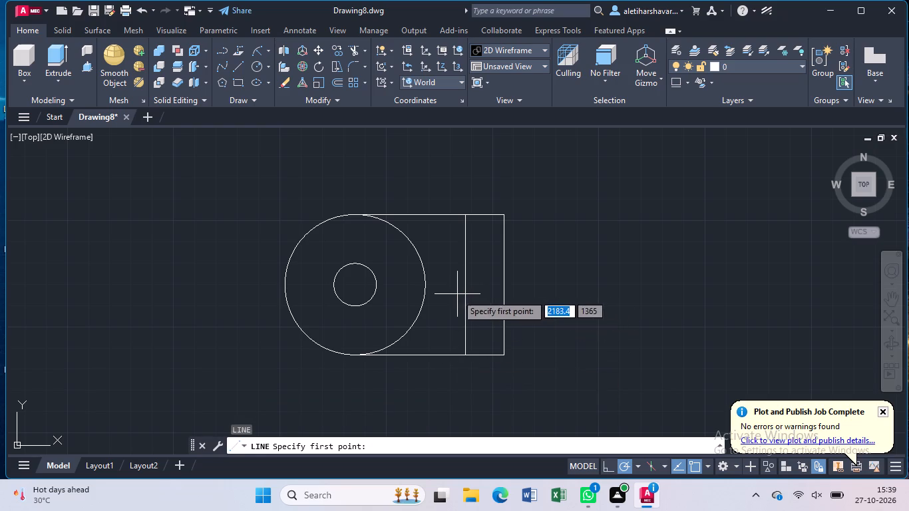
click(356, 285)
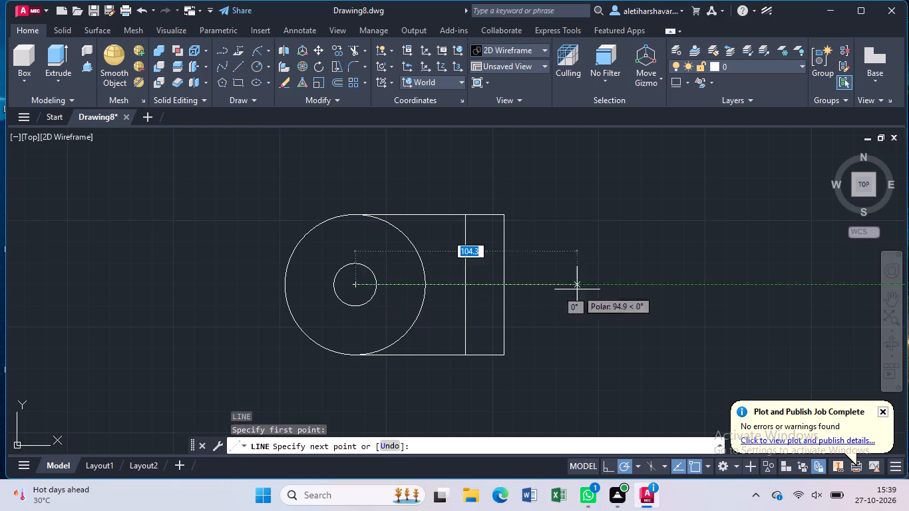
click(799, 279)
key(Escape)
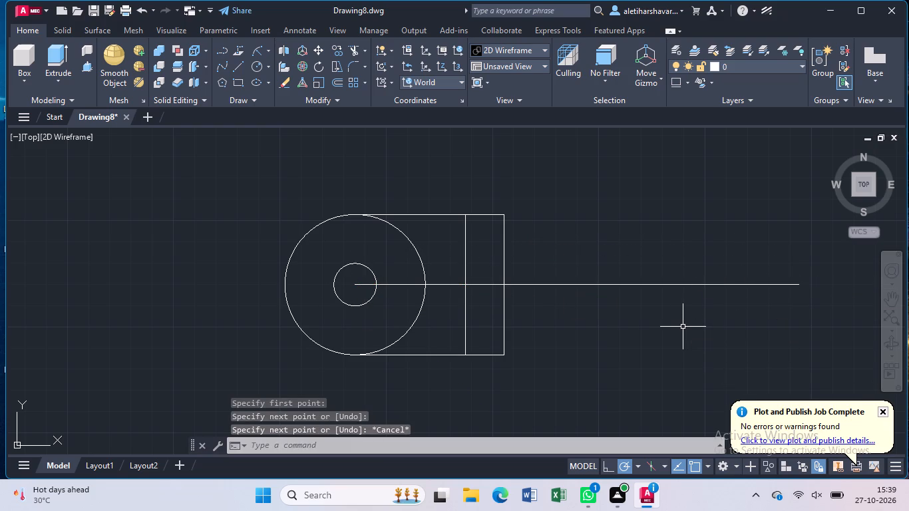
Draw connected lines from where the centre line crosses the body's right edge: 15 up, 72 right, 30 down, and about 86 left into the body.
key(l)
key(Return)
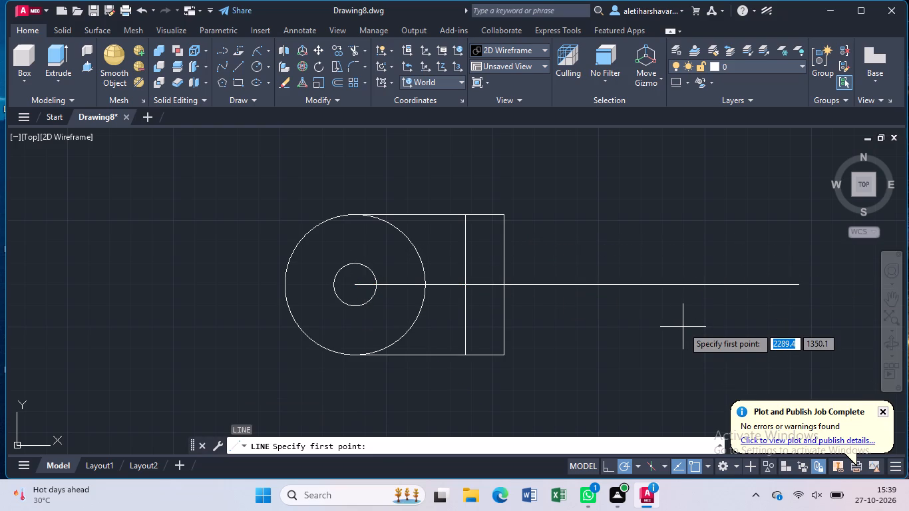
click(506, 285)
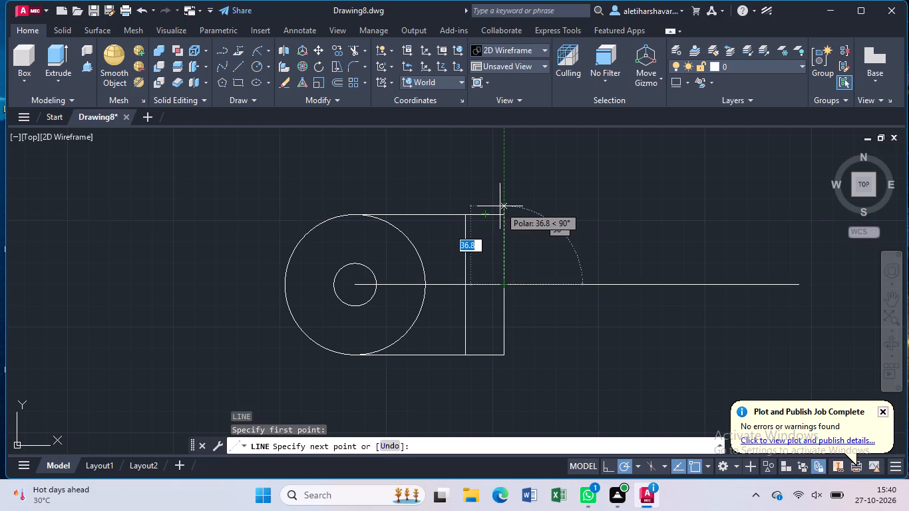
key(1)
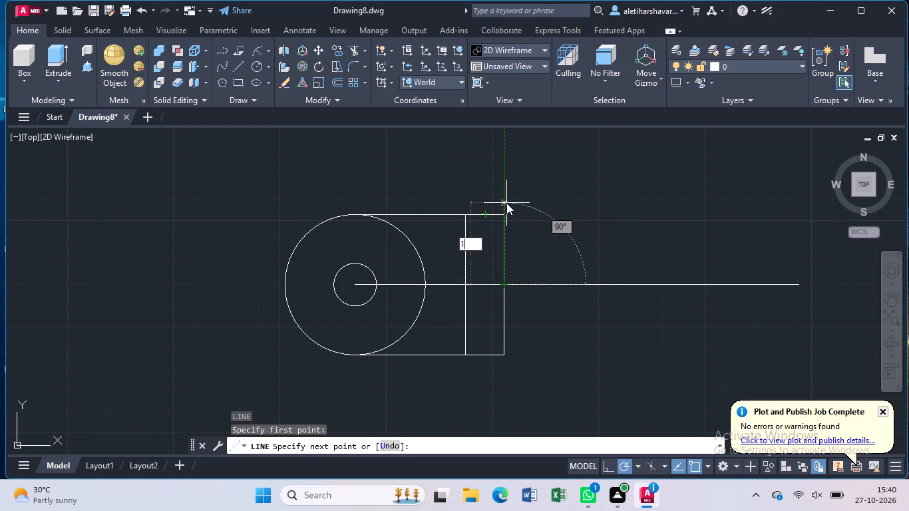
key(5)
key(Return)
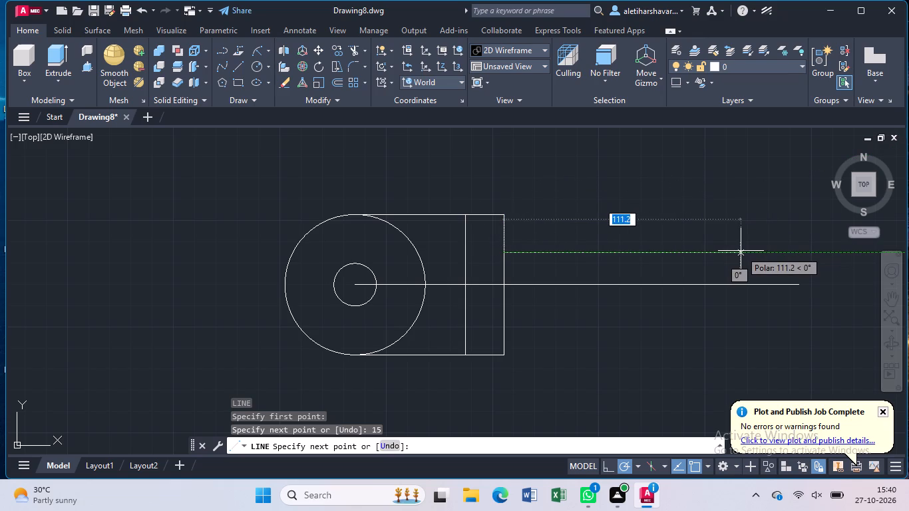
text(72)
key(Return)
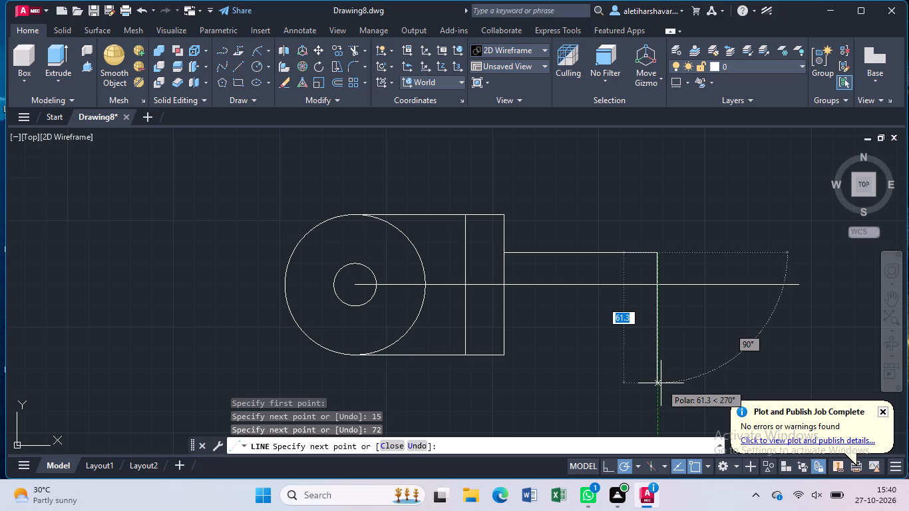
text(30)
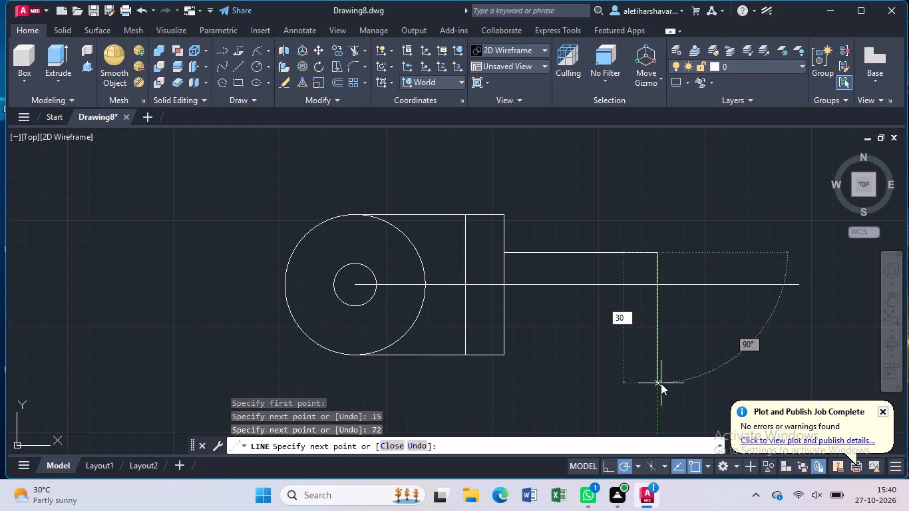
key(Return)
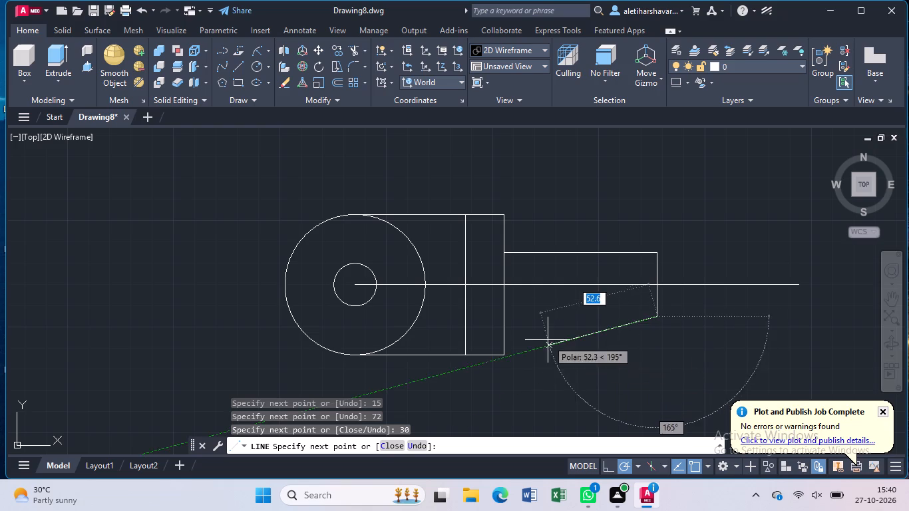
click(475, 312)
key(Escape)
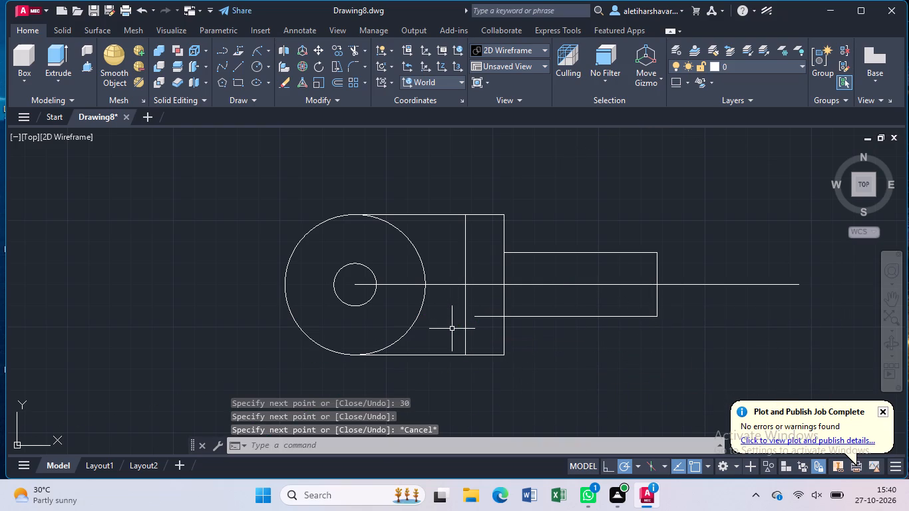
Trim the part of the shaft's lower line that extends inside the body past its right edge.
text(tr)
key(Return)
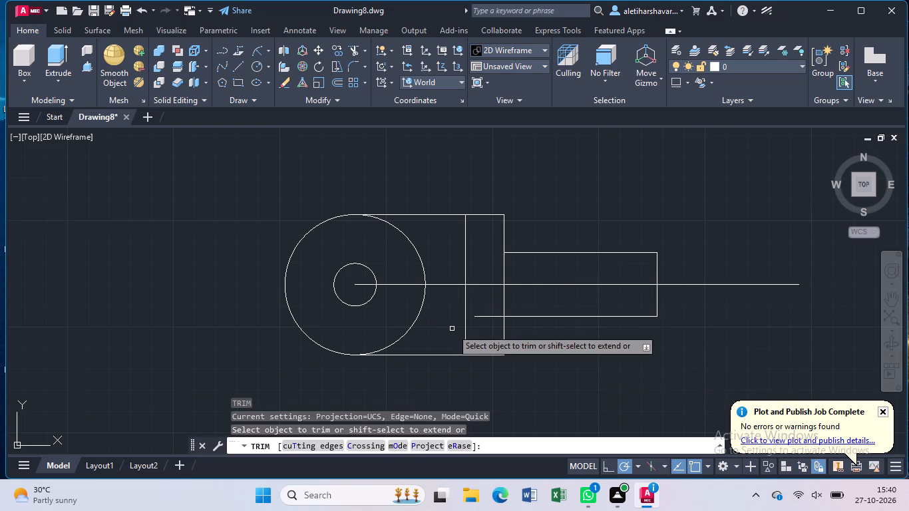
click(482, 317)
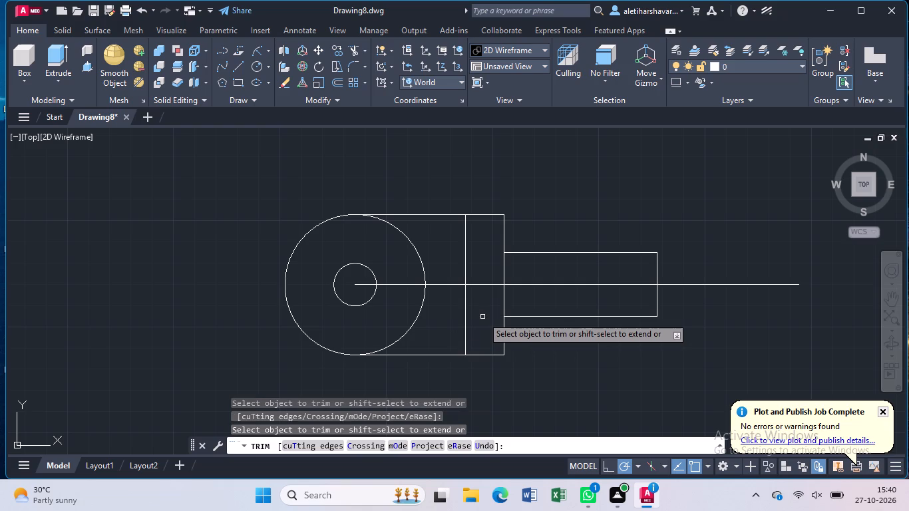
Trim away every segment of the horizontal centre line, from beyond the shaft's end back to the circles' centre.
click(676, 284)
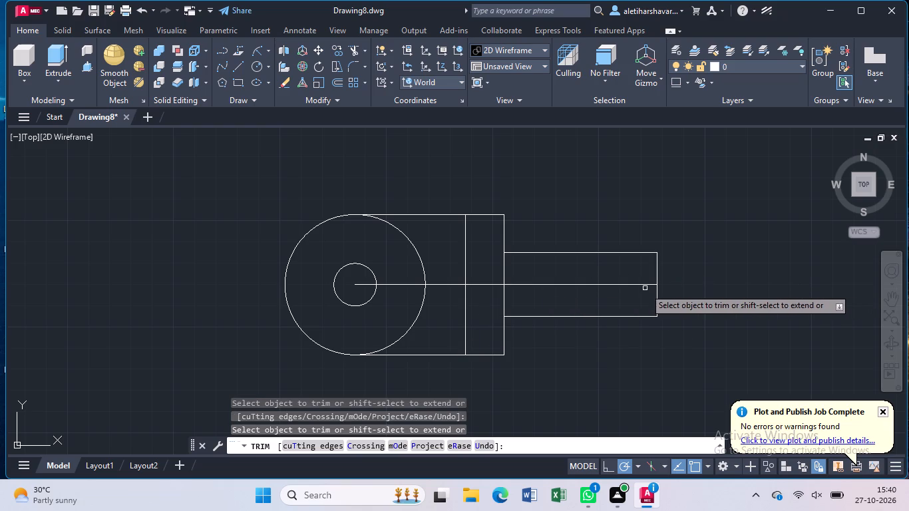
click(631, 284)
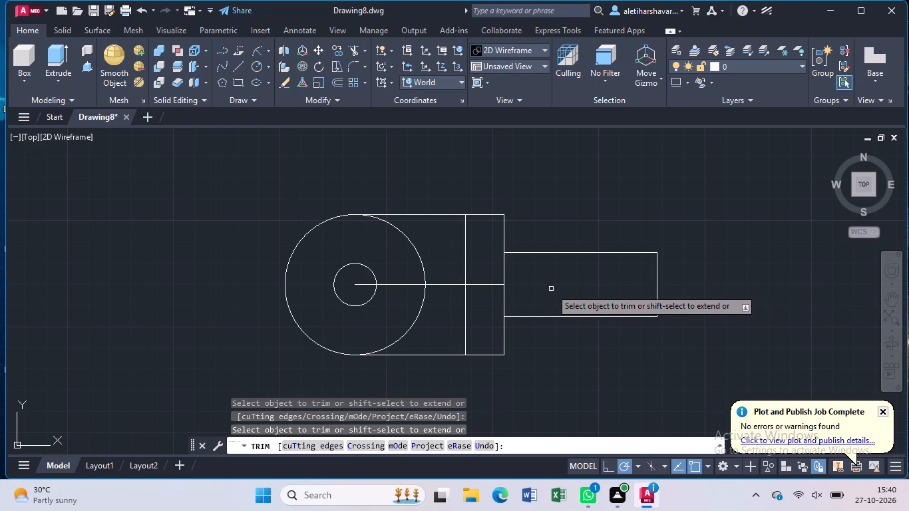
click(486, 284)
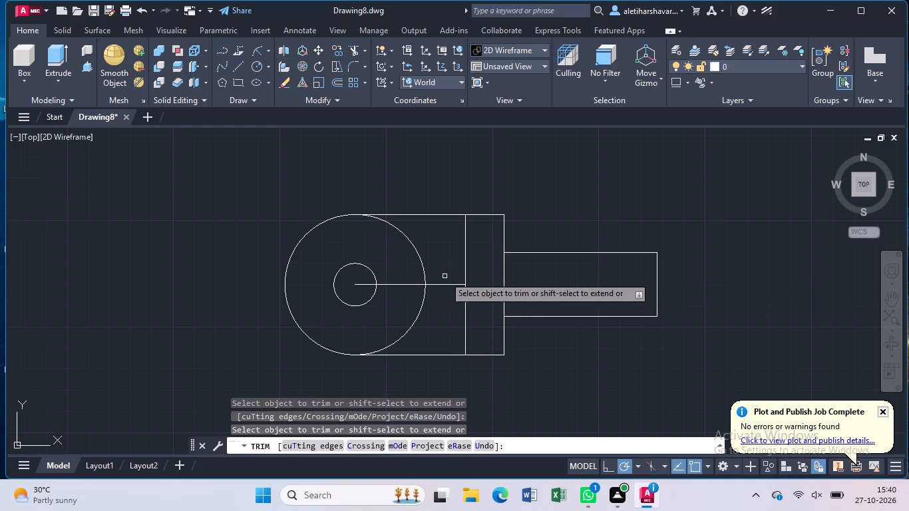
click(444, 284)
click(413, 283)
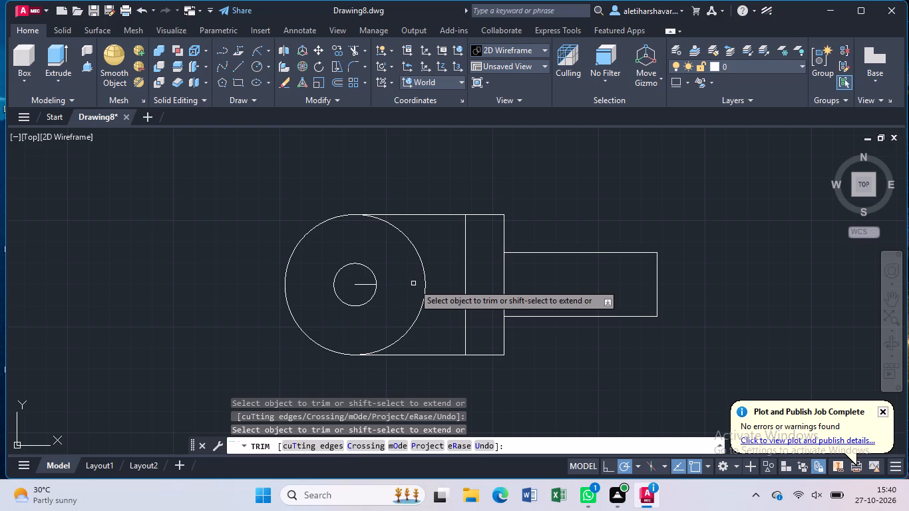
click(365, 284)
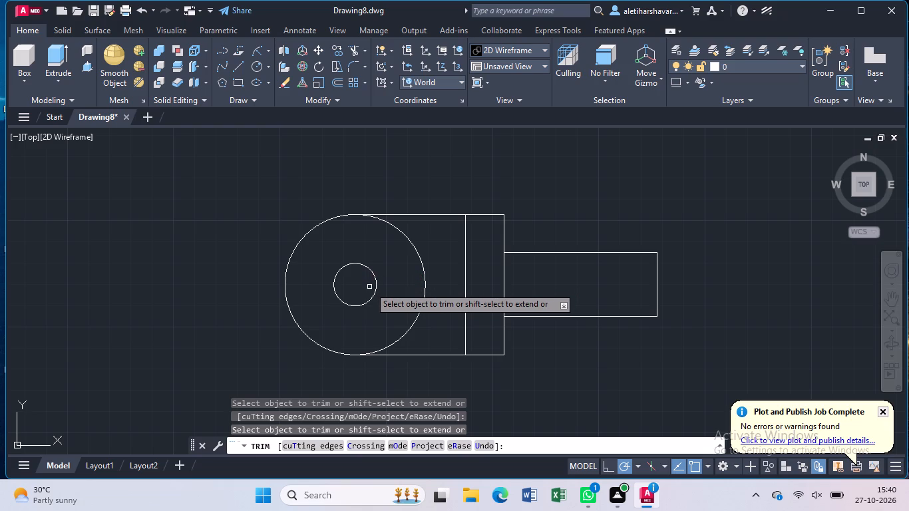
key(Escape)
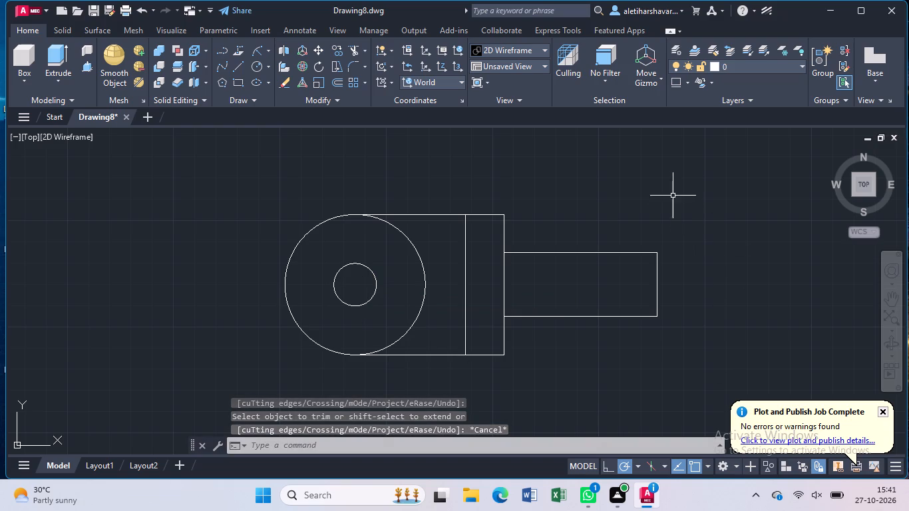
Select the whole part with a window and apply Join to all its lines and circles.
click(685, 174)
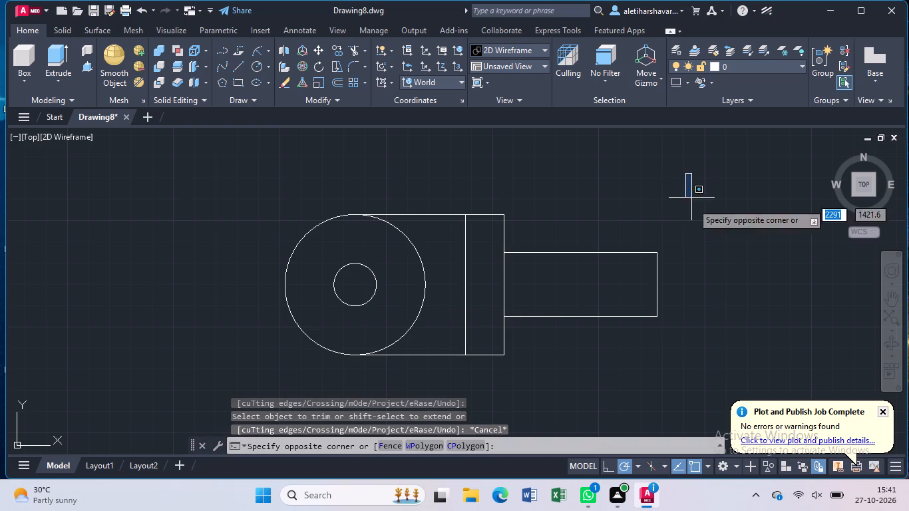
click(278, 373)
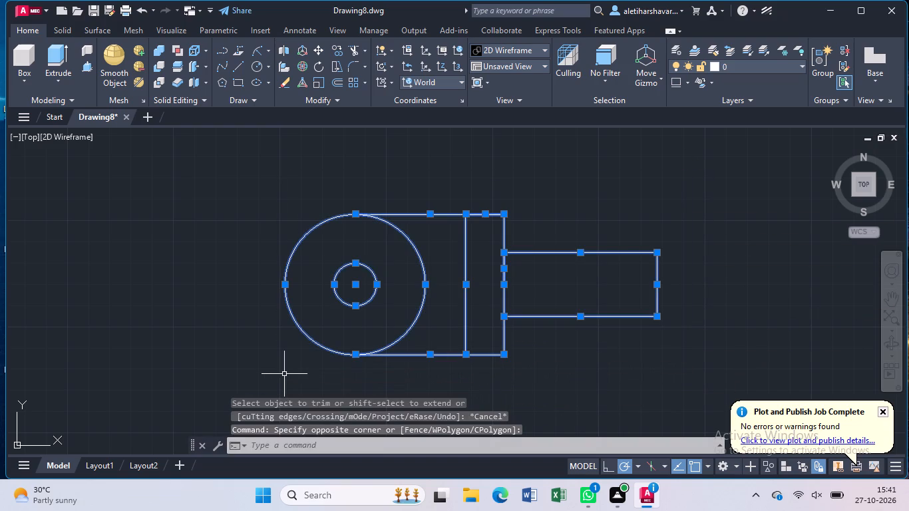
key(j)
key(Return)
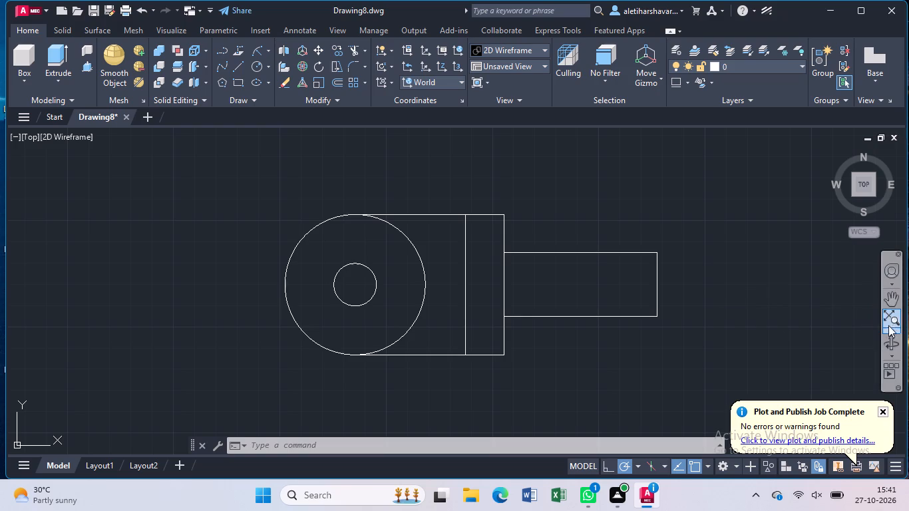
Orbit the drawing from the top view to a tilted 3D view of the profile.
click(890, 342)
drag(725, 362, 715, 265)
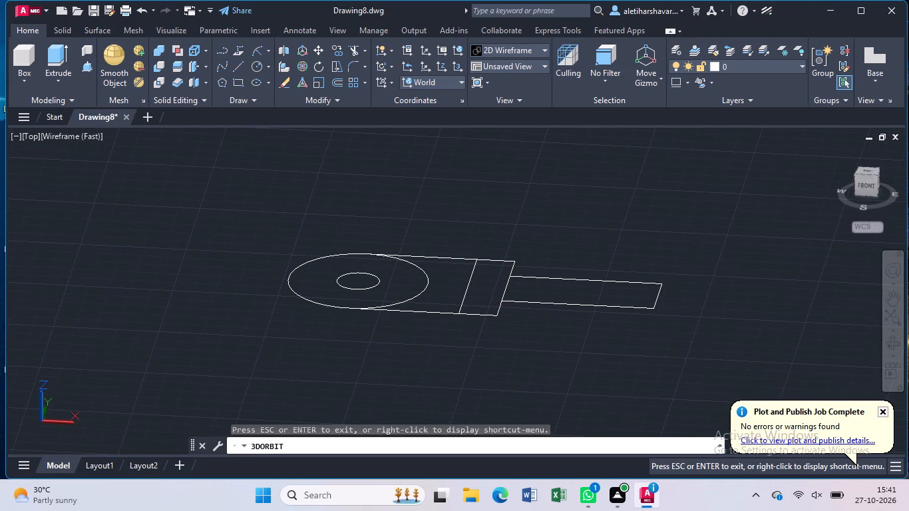
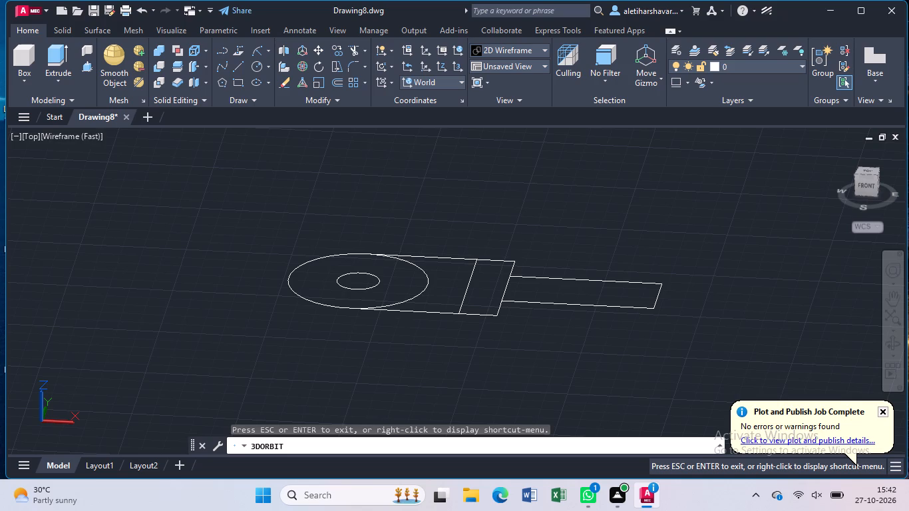
Leave the orbit and use Presspull to extrude the shaft's rectangular area to a height of 57.
key(Escape)
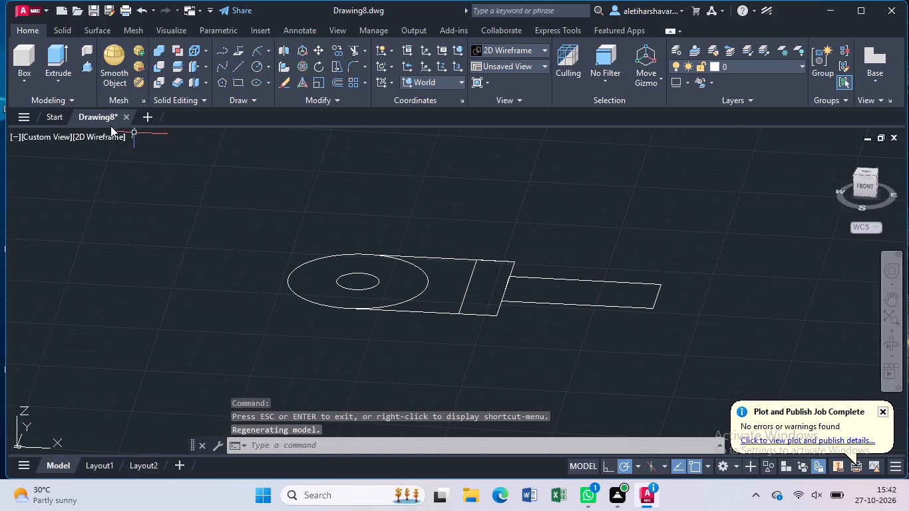
click(88, 65)
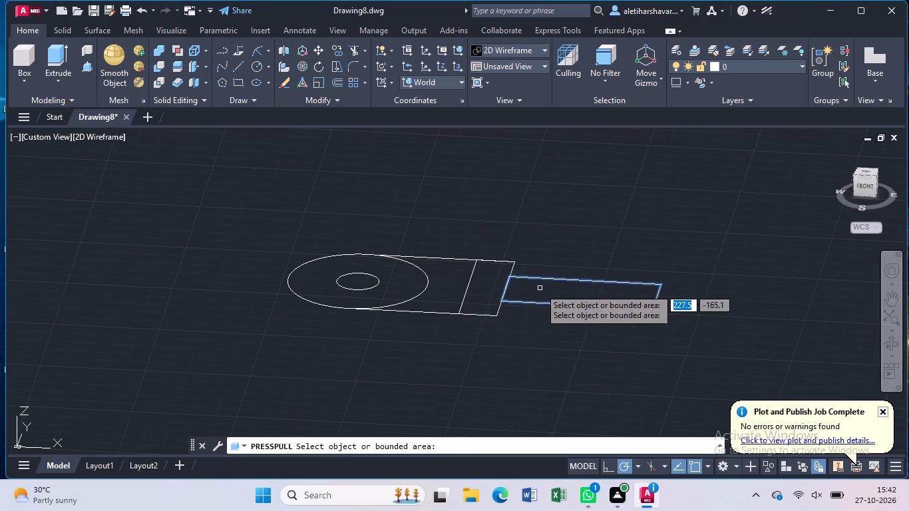
click(549, 291)
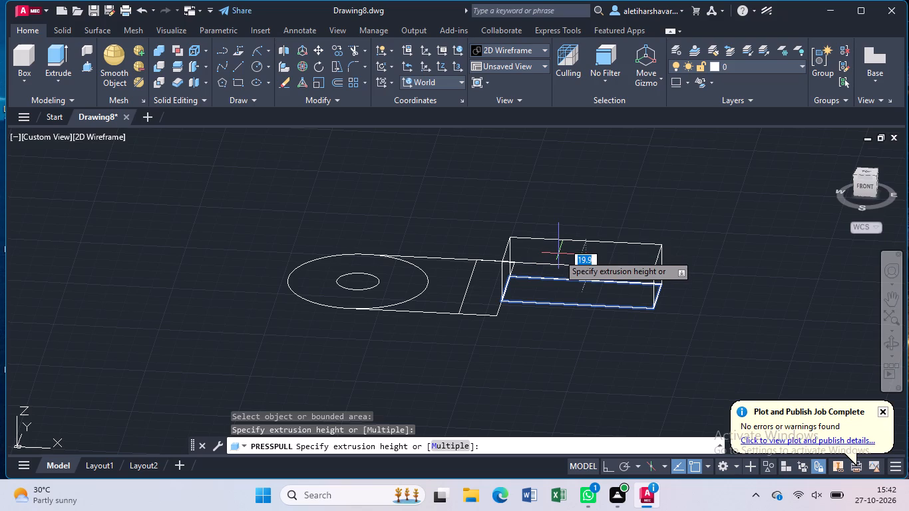
text(57)
key(Return)
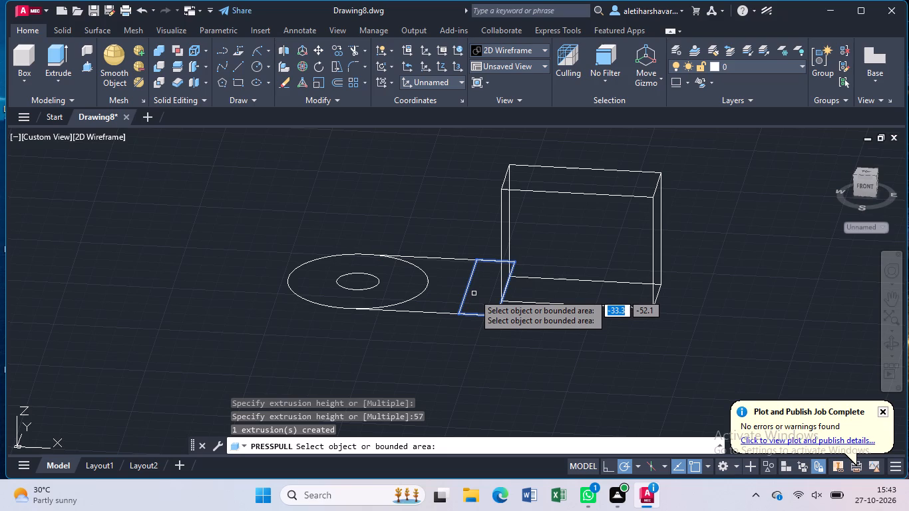
Extrude the narrow four-sided area between the body and the shaft upward with Presspull.
click(474, 293)
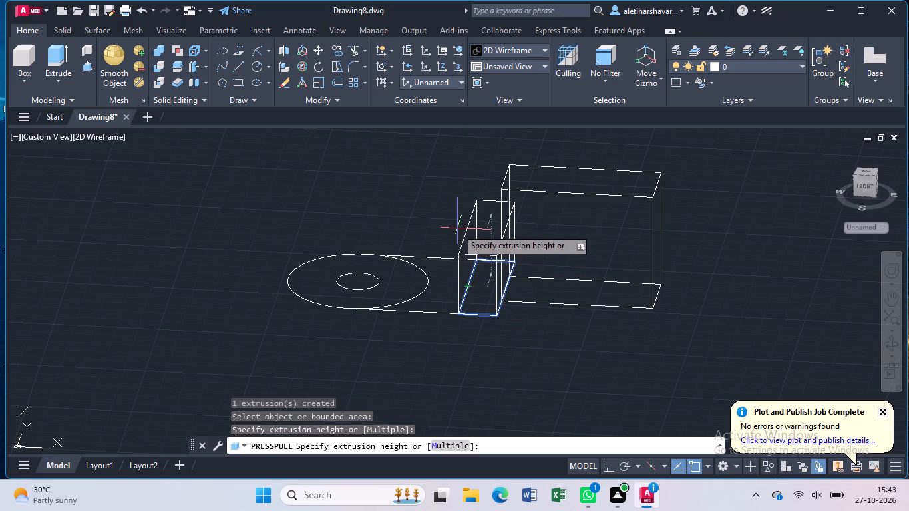
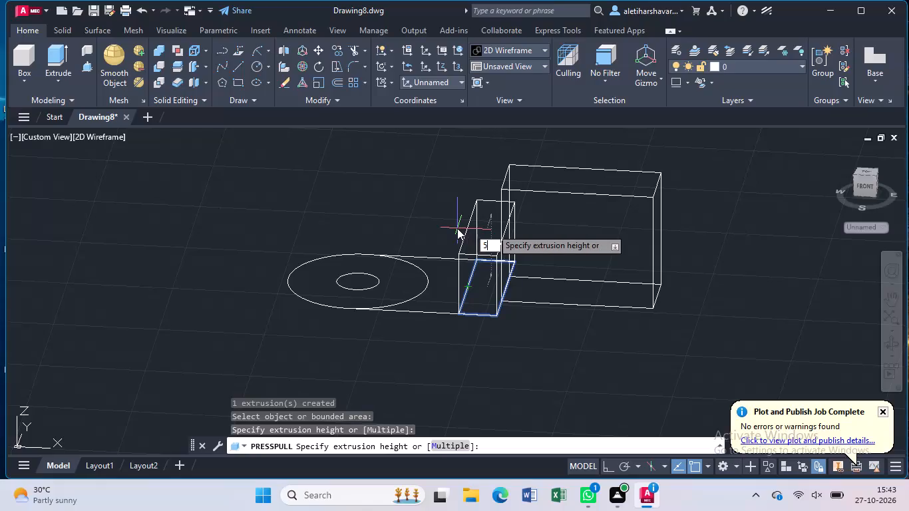
Complete the Presspull of the narrow four-sided area at a height of 57.
key(Return)
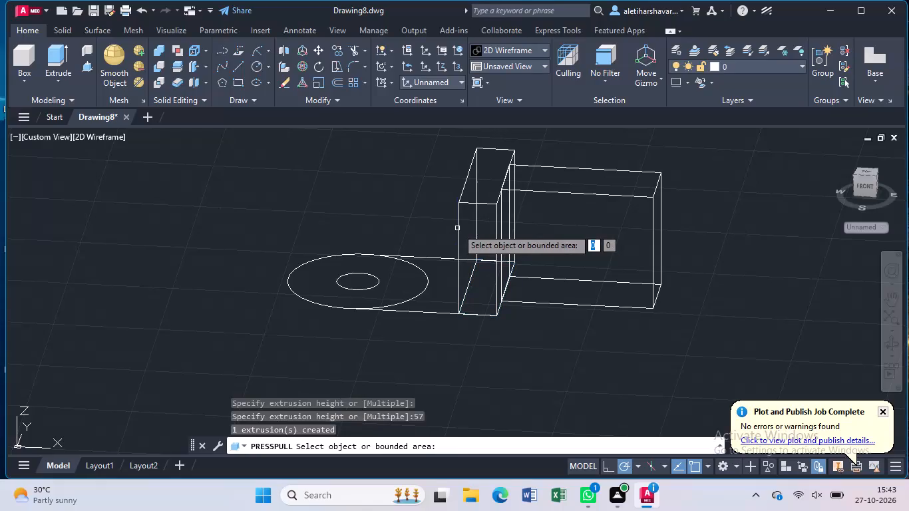
Presspull the body area between the large circle and the narrow block upward to a height of 25.
click(445, 295)
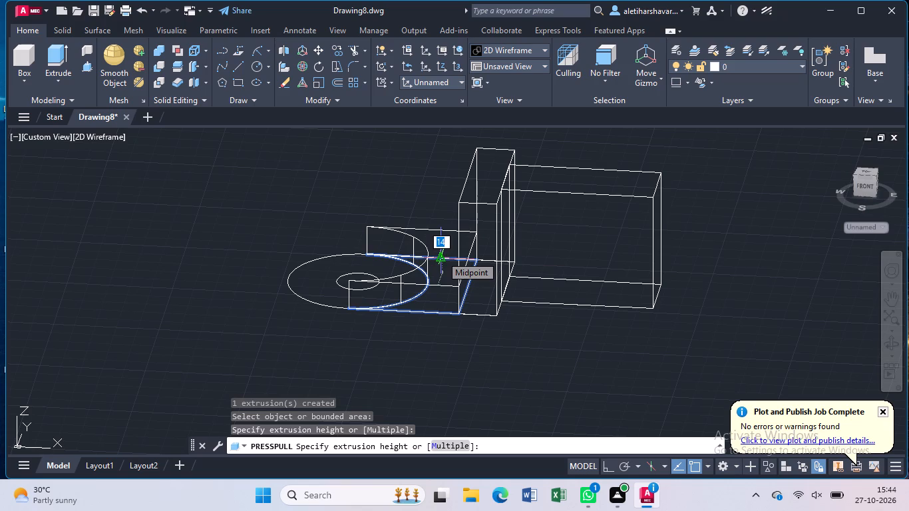
text(25)
key(Return)
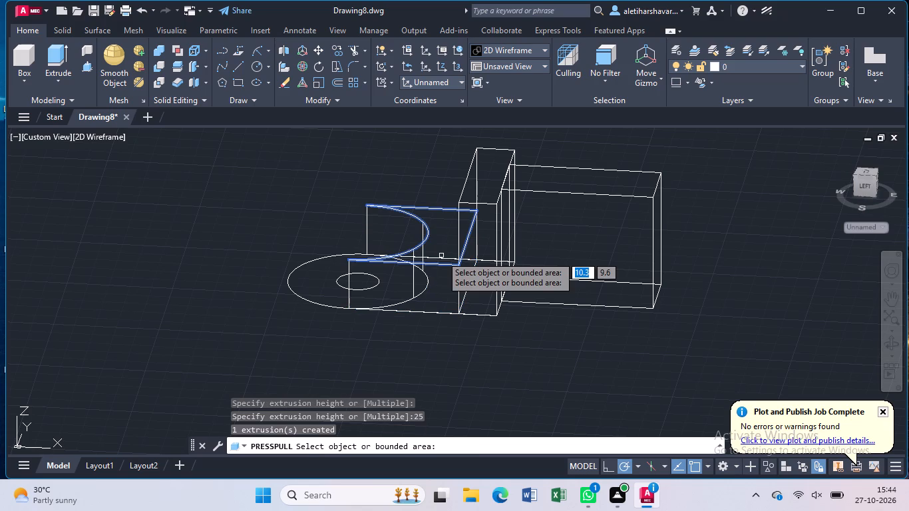
Presspull the ring-shaped area between the two concentric circles downward by 10.
click(327, 289)
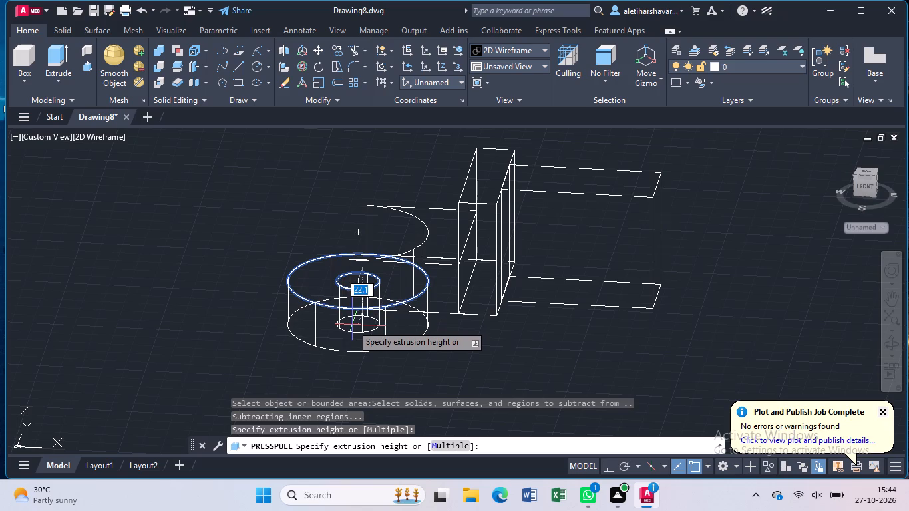
key(1)
key(0)
key(Return)
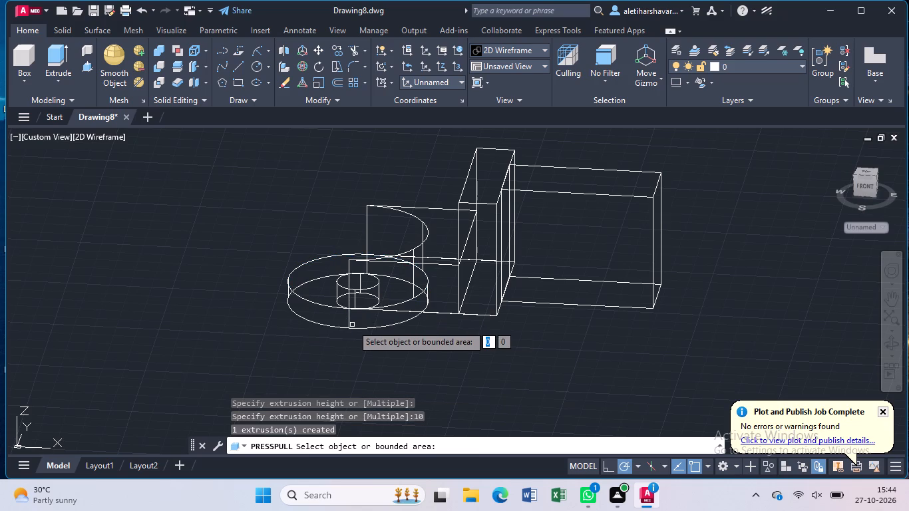
Presspull the same ring-shaped area between the concentric circles upward by 35 and end the command.
click(314, 291)
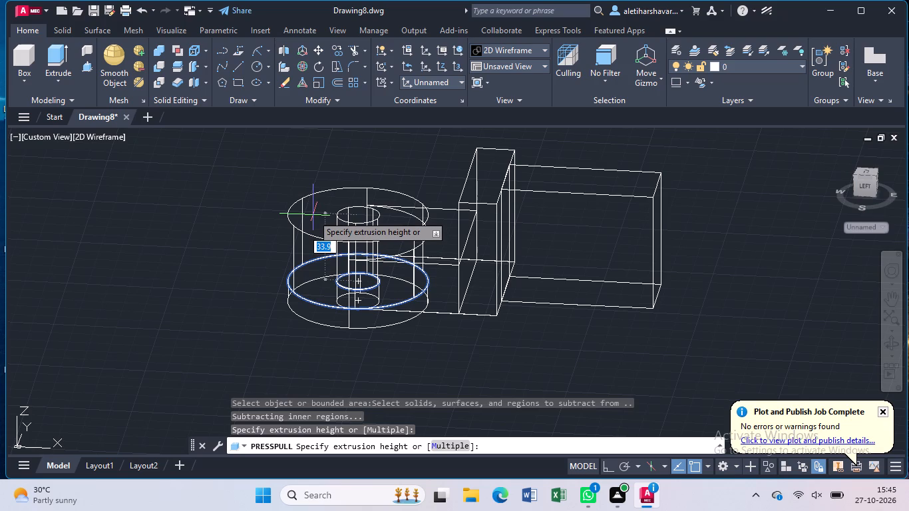
text(35)
key(Return)
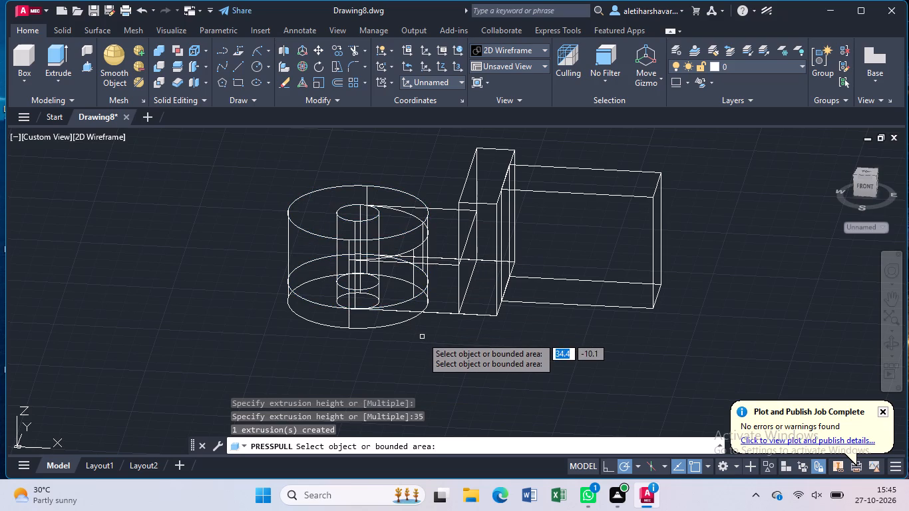
key(Escape)
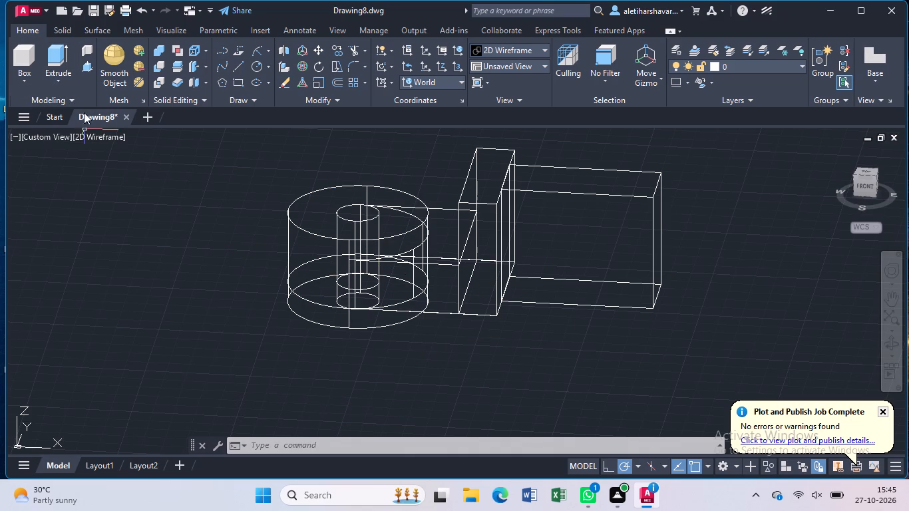
Change the visual style of the model to Shaded.
click(90, 136)
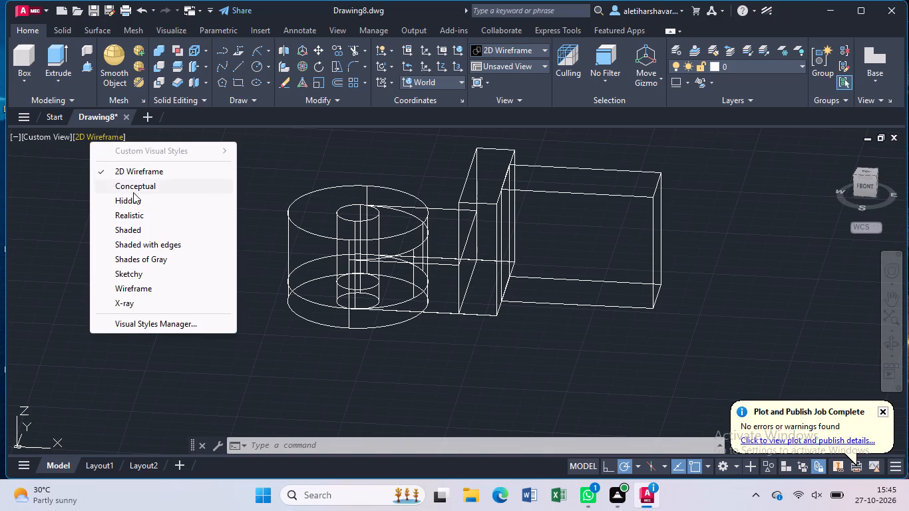
click(141, 232)
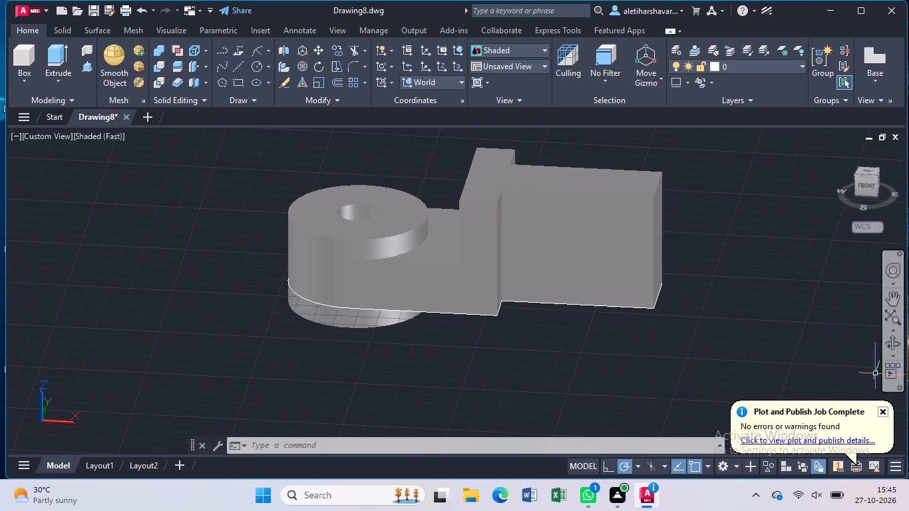
Orbit around the shaded model to examine the extruded cylinder, body and shaft from several angles.
click(902, 343)
drag(737, 369, 732, 341)
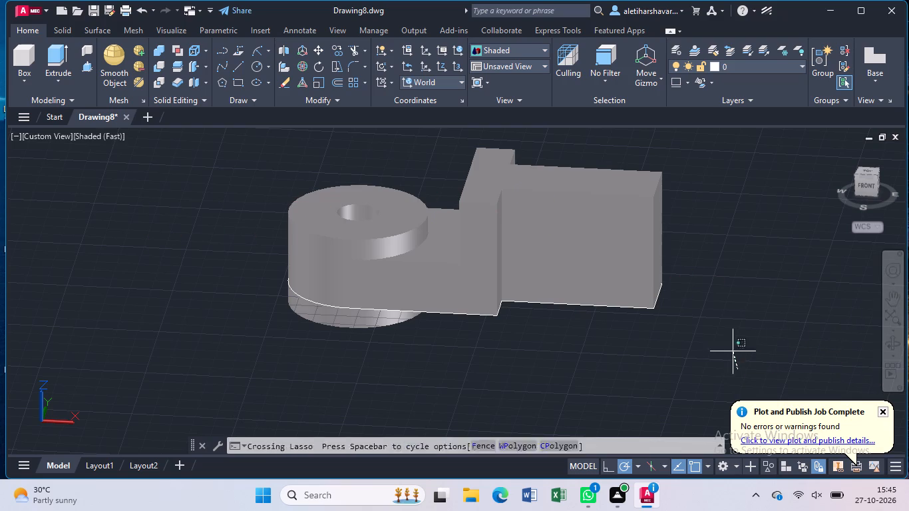
drag(732, 341, 733, 329)
click(894, 349)
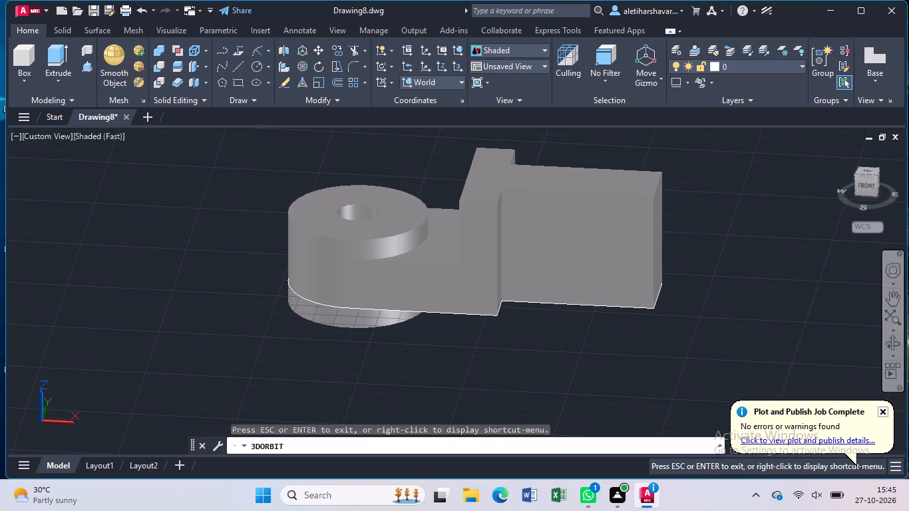
drag(663, 361, 724, 345)
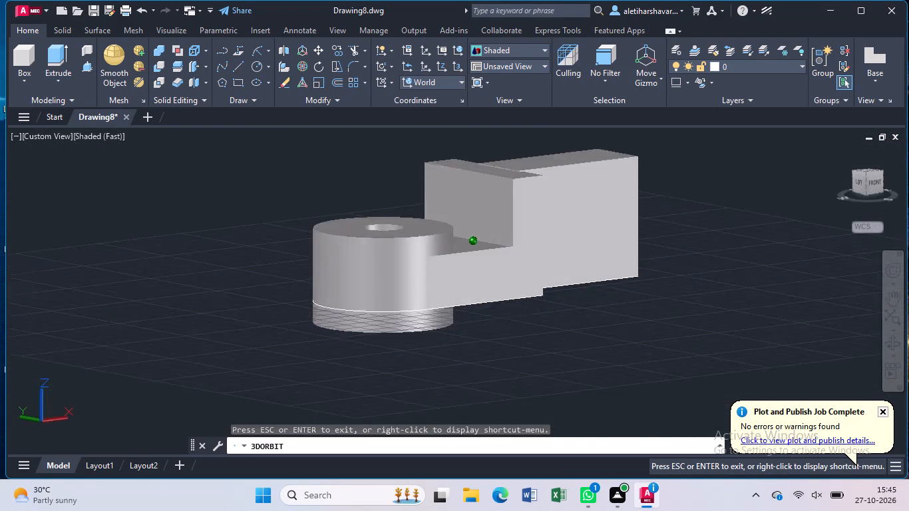
drag(724, 345, 676, 345)
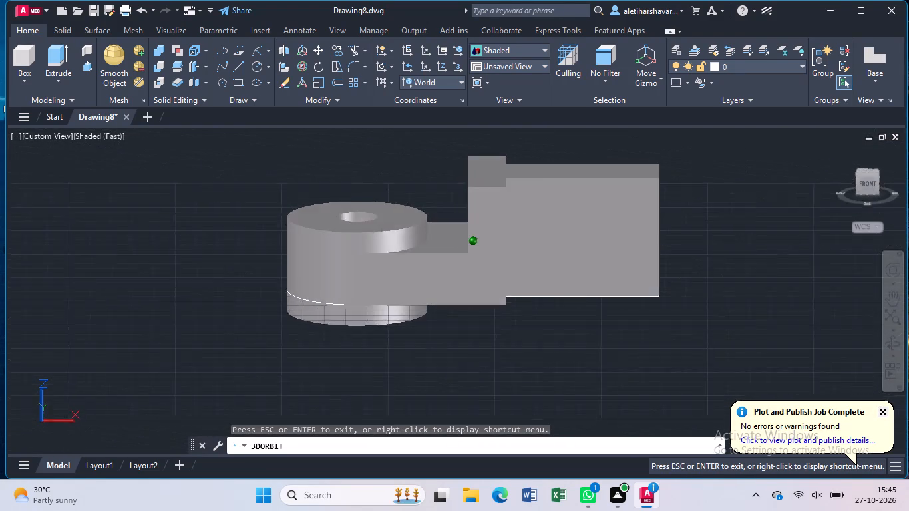
drag(676, 345, 681, 338)
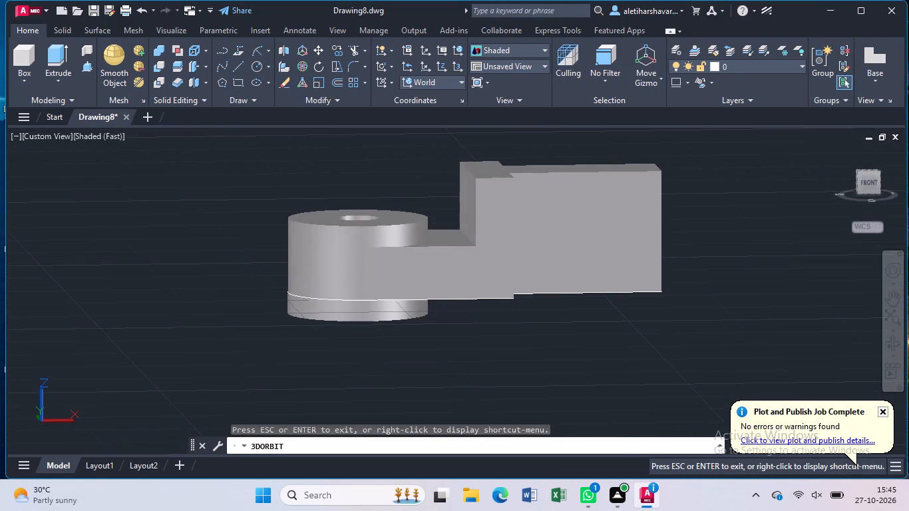
key(Escape)
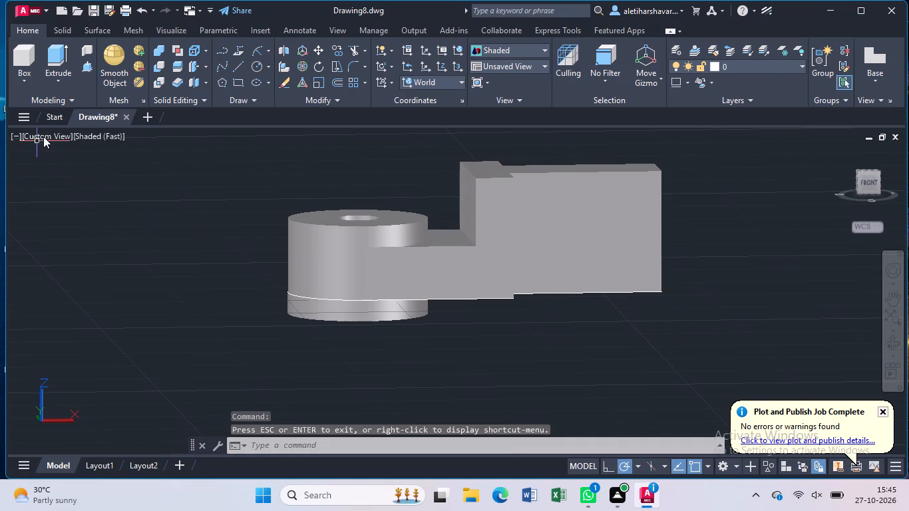
Set the model to the Front view as the plane for drawing.
click(45, 135)
click(77, 182)
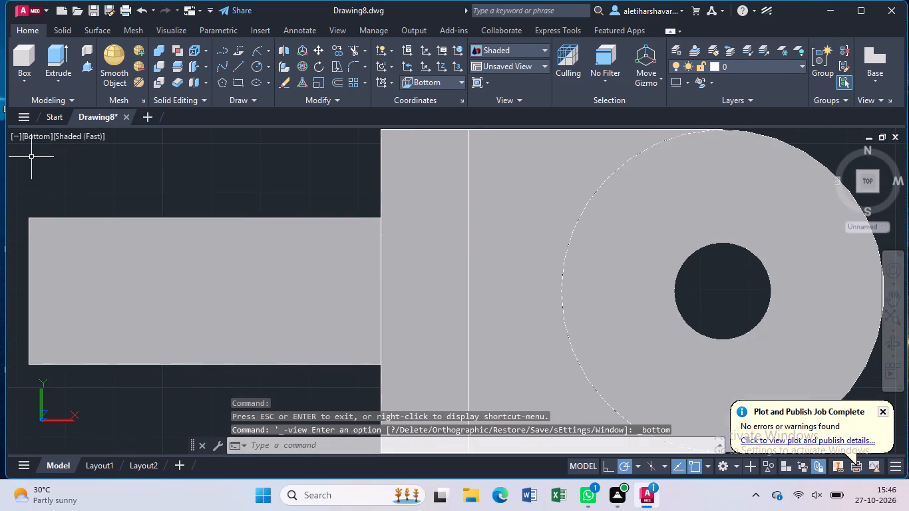
click(36, 135)
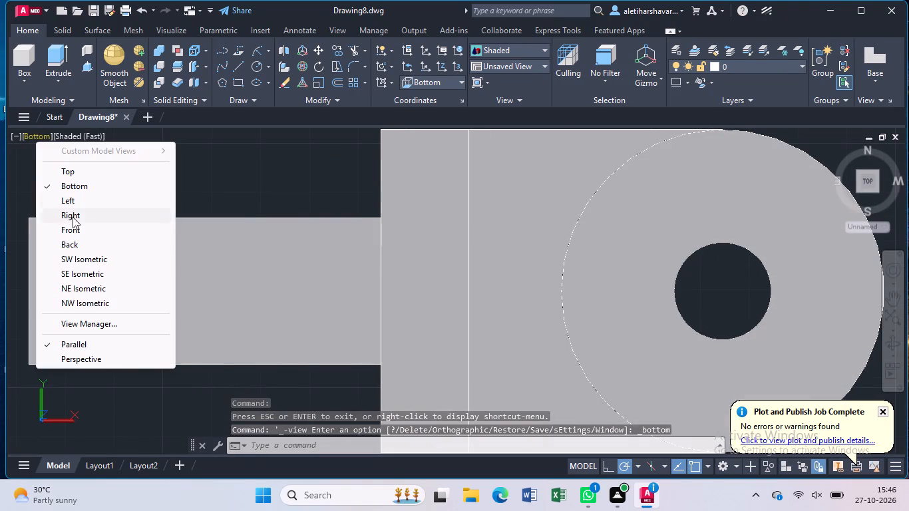
click(77, 232)
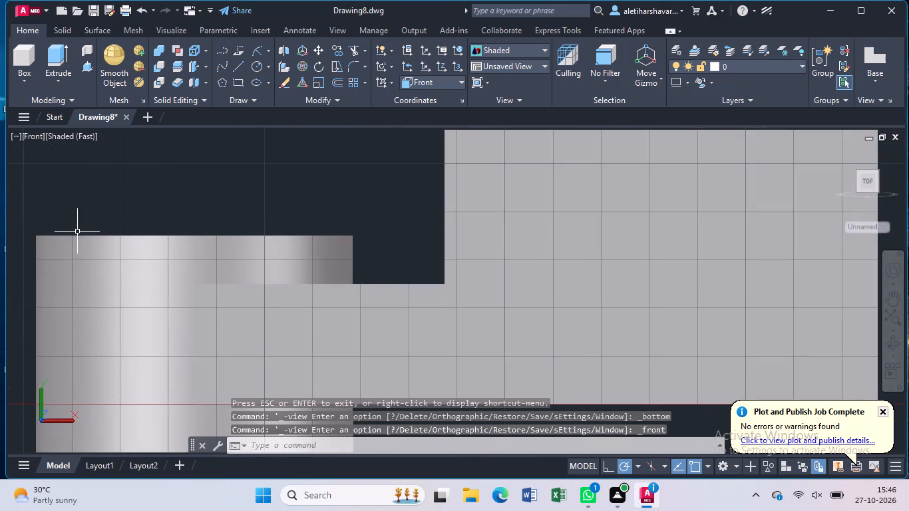
Draw a circle of radius 12.5 centred on the midpoint of the shaft's outer vertical end edge.
middle_drag(558, 314, 333, 315)
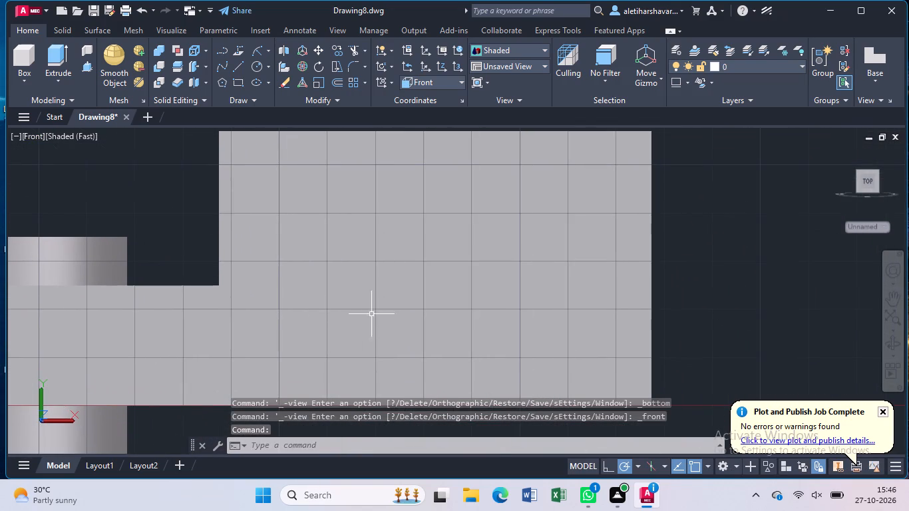
key(Escape)
scroll(472, 329, down, 1)
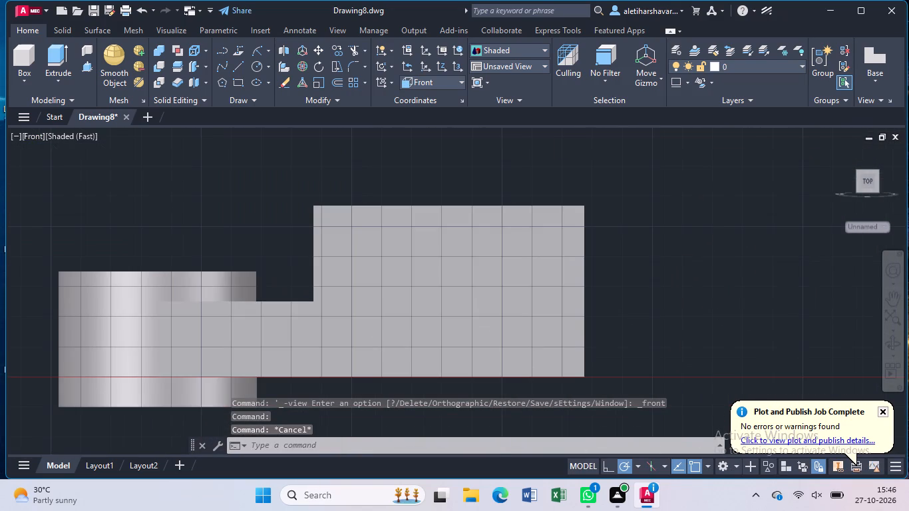
middle_drag(570, 311, 490, 311)
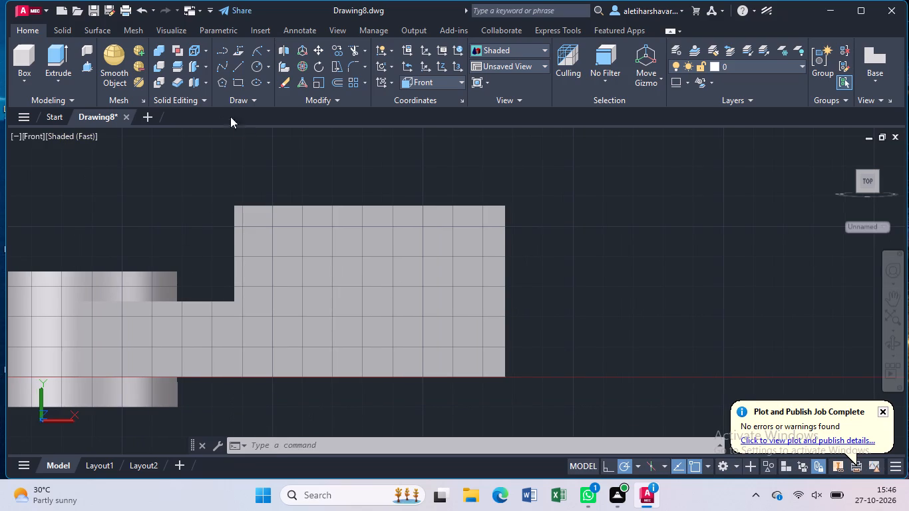
click(254, 62)
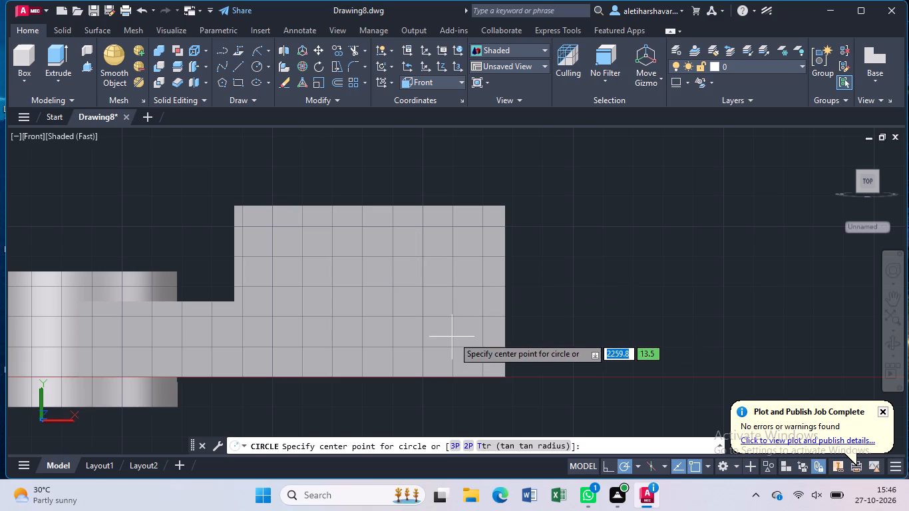
click(501, 289)
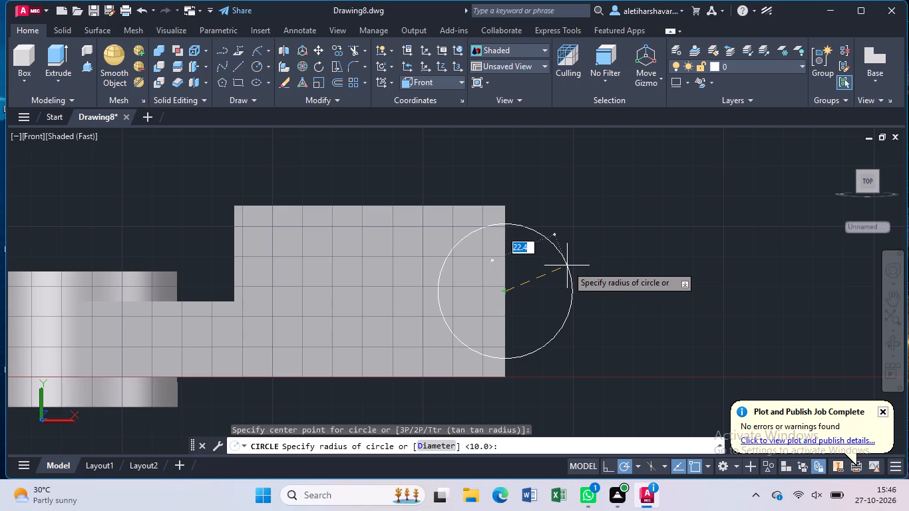
key(5)
key(BackSpace)
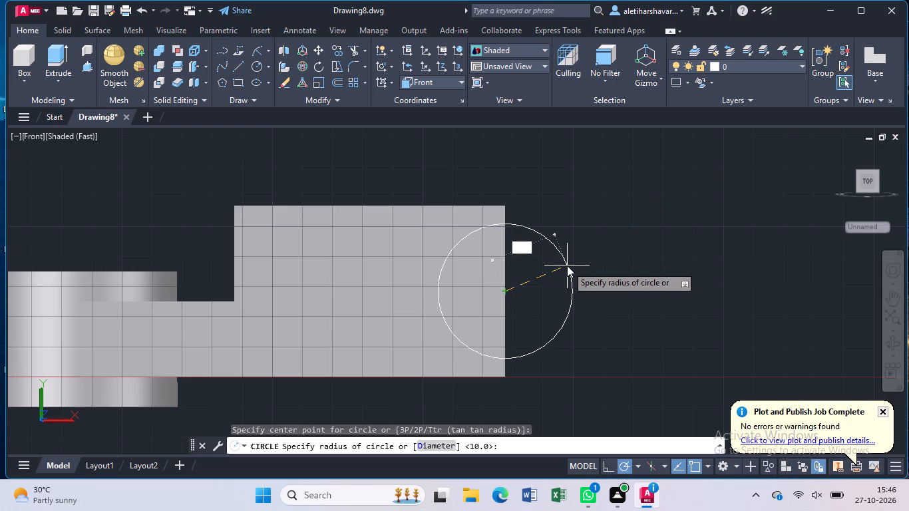
text(12)
key(period)
key(5)
key(Return)
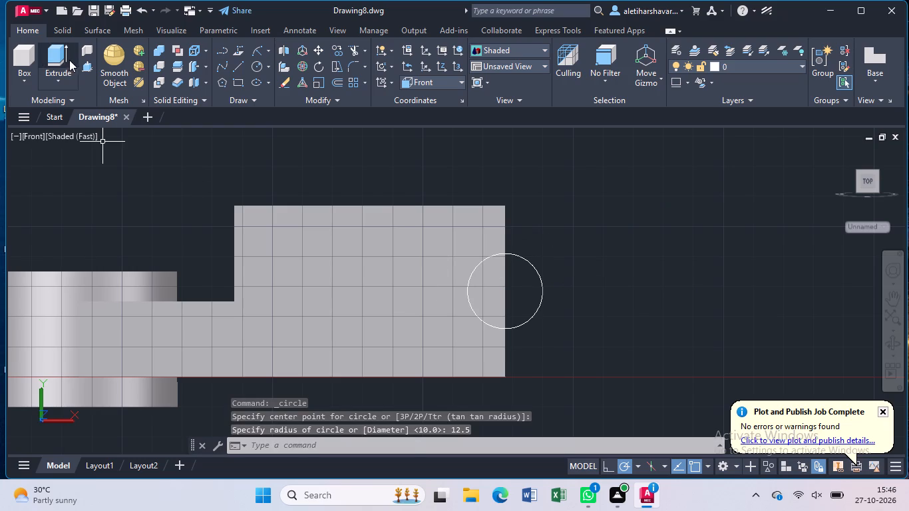
Draw a circle of radius 28.5 concentric with the existing circle at the shaft's end edge.
click(255, 67)
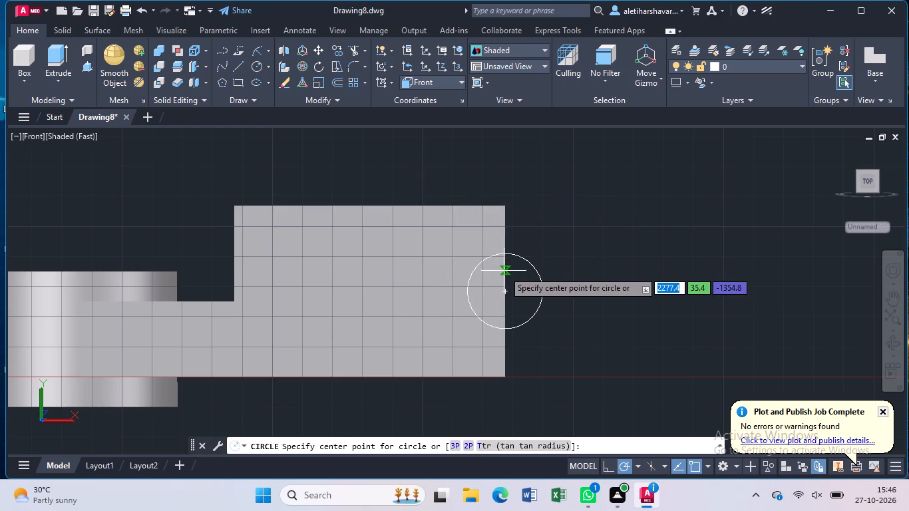
click(506, 293)
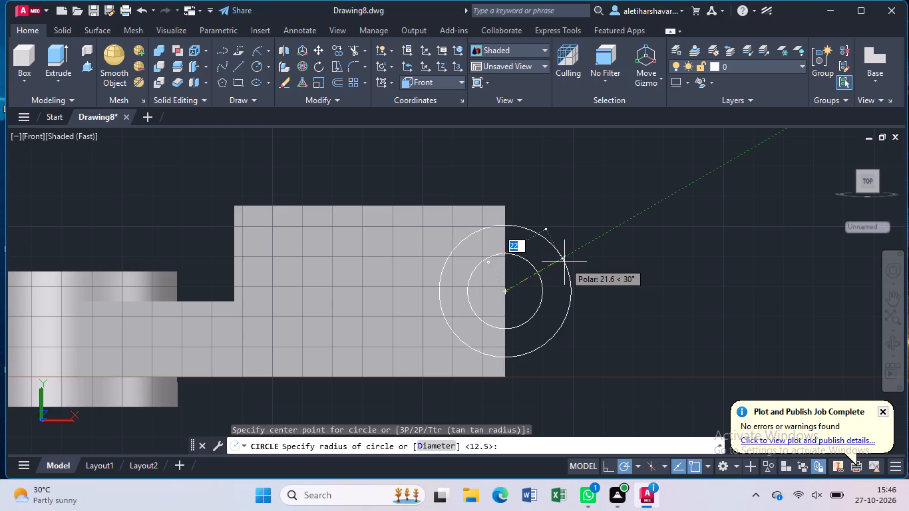
key(2)
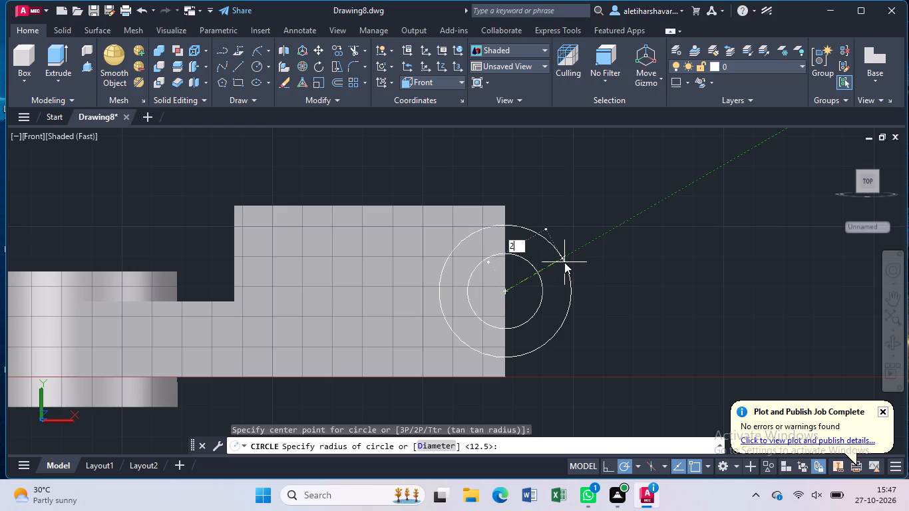
key(8)
key(period)
key(5)
key(Return)
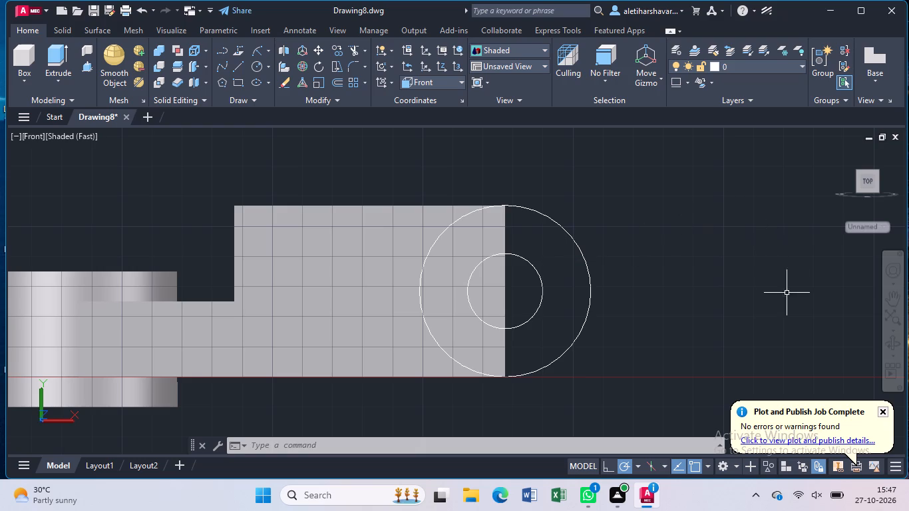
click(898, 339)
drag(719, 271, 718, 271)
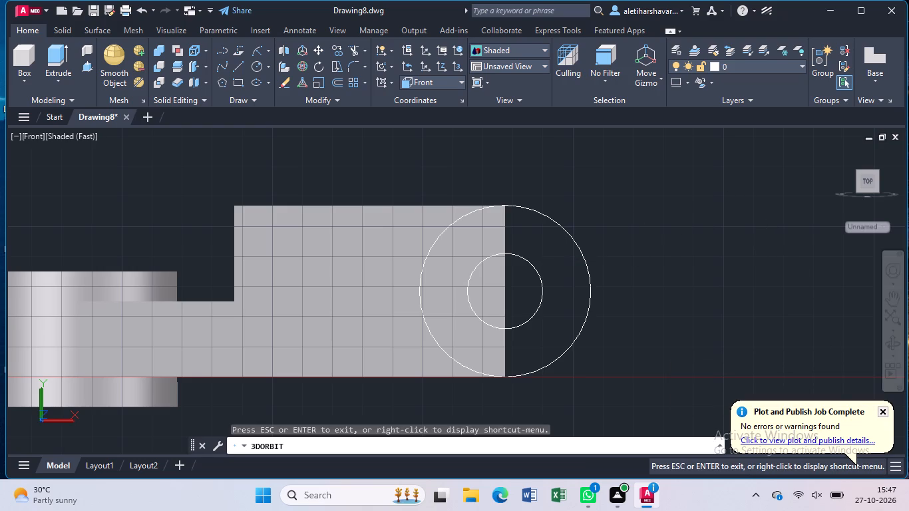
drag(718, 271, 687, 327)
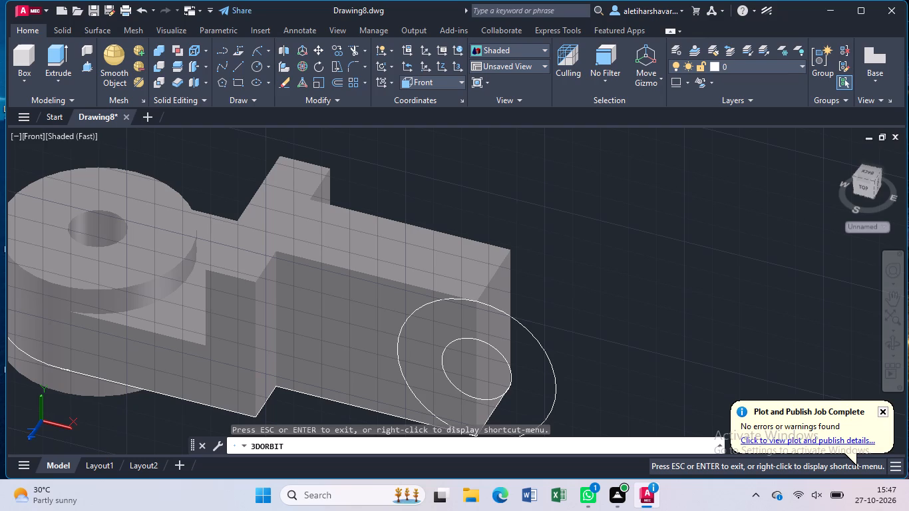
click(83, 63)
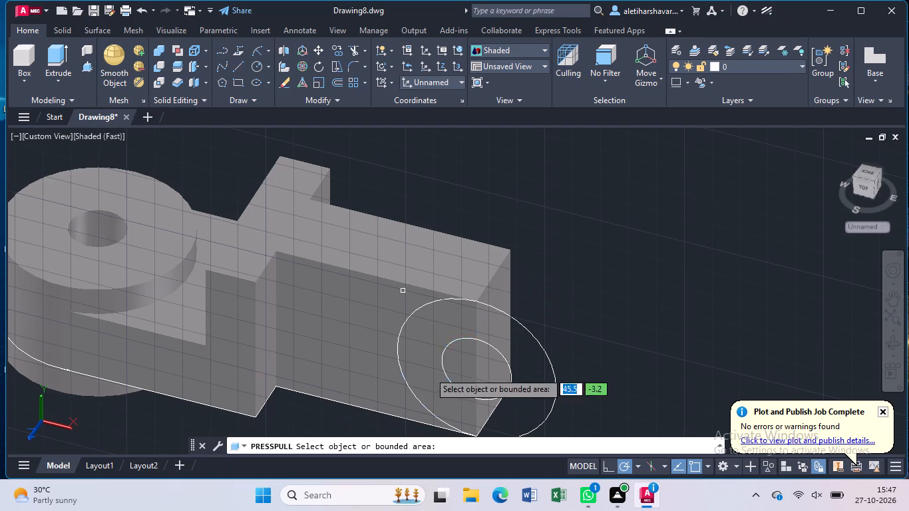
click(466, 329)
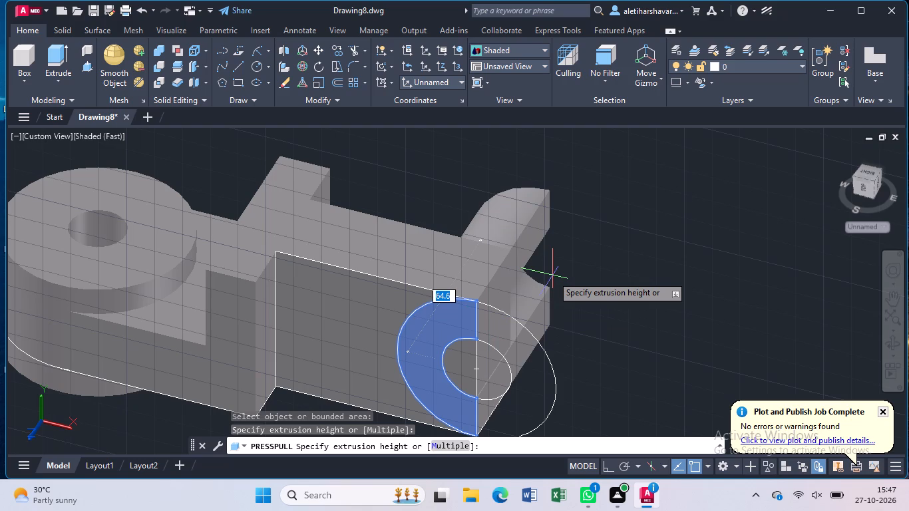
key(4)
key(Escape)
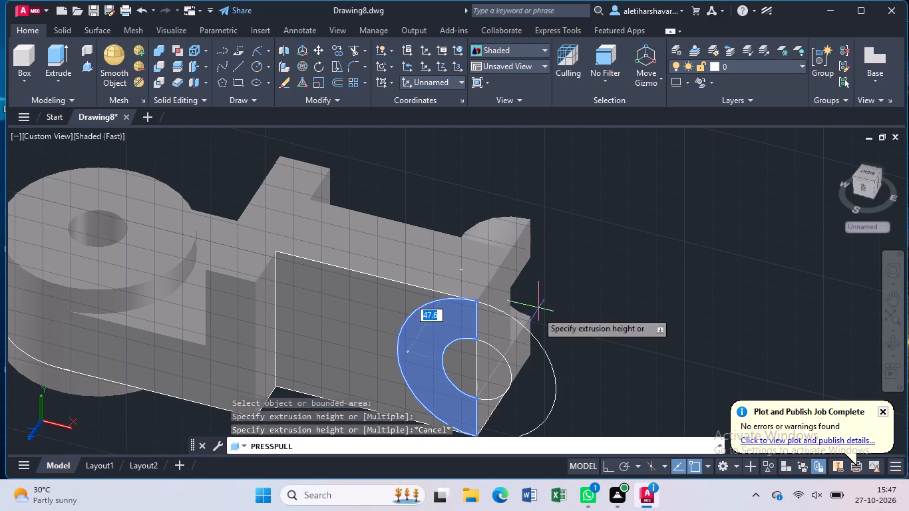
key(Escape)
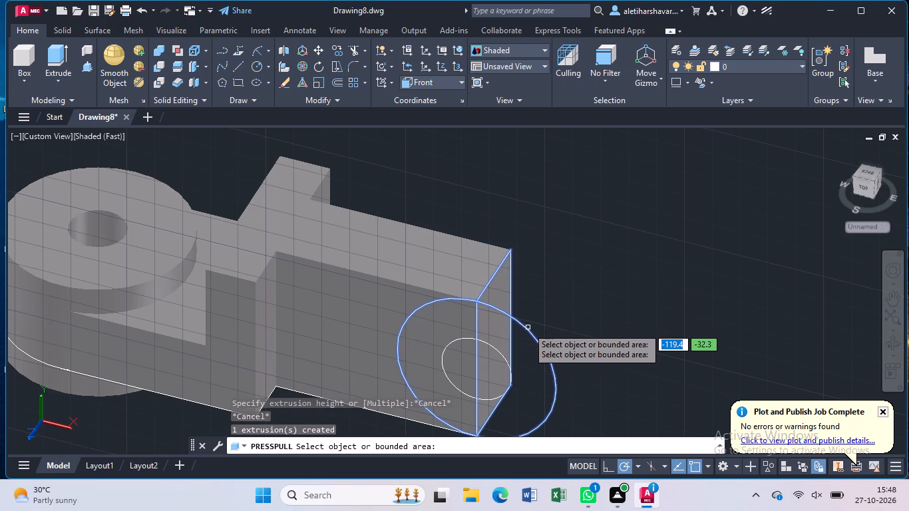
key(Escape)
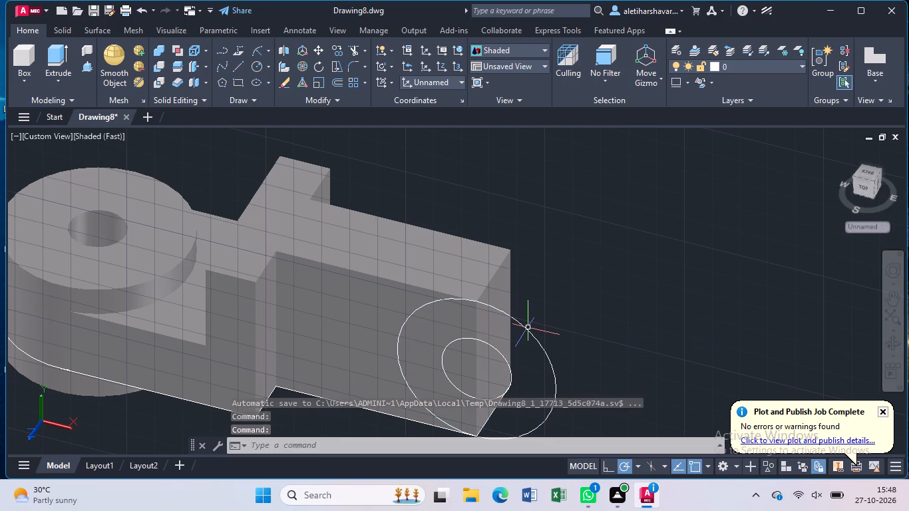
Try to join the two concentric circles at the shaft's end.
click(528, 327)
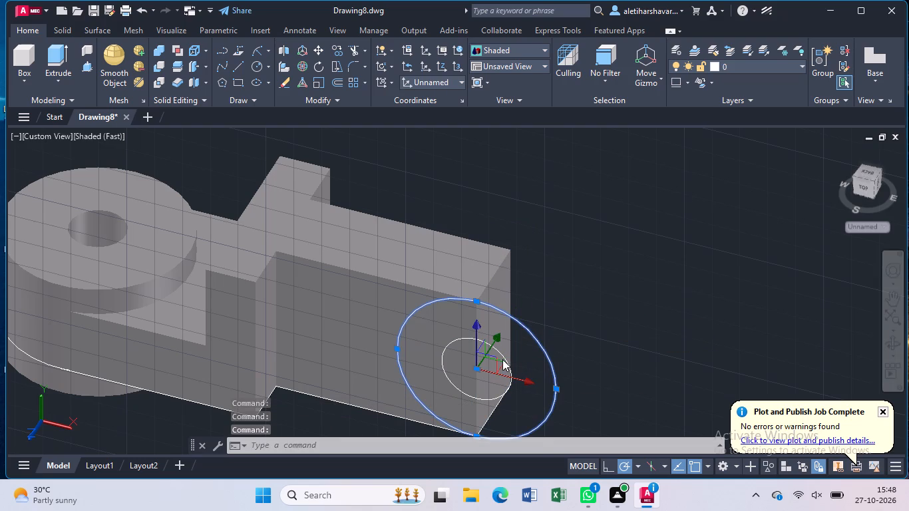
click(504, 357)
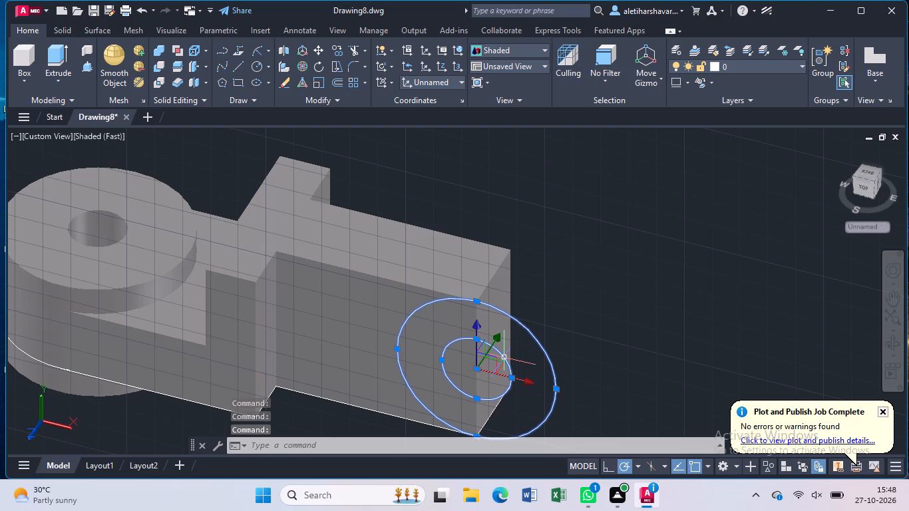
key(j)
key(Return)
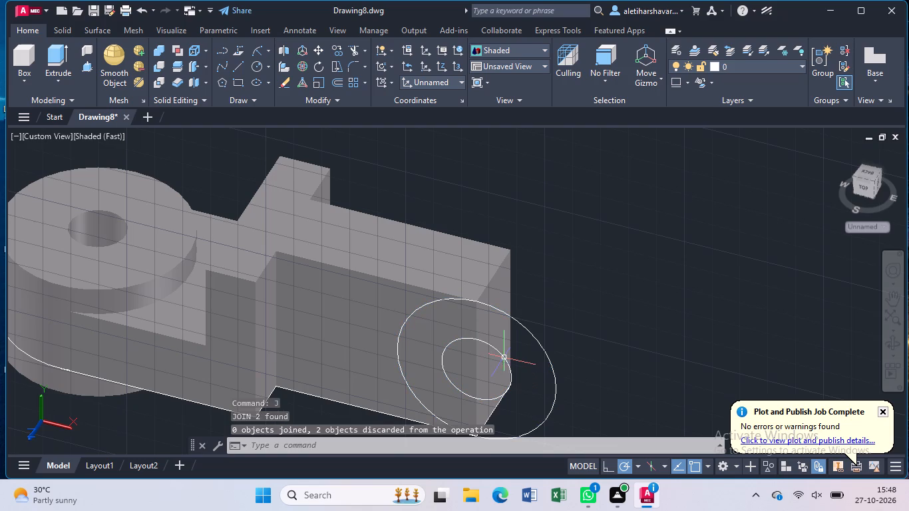
Press-pull the outer circle backward by 40 along the shaft's end to form a cylindrical boss.
click(87, 69)
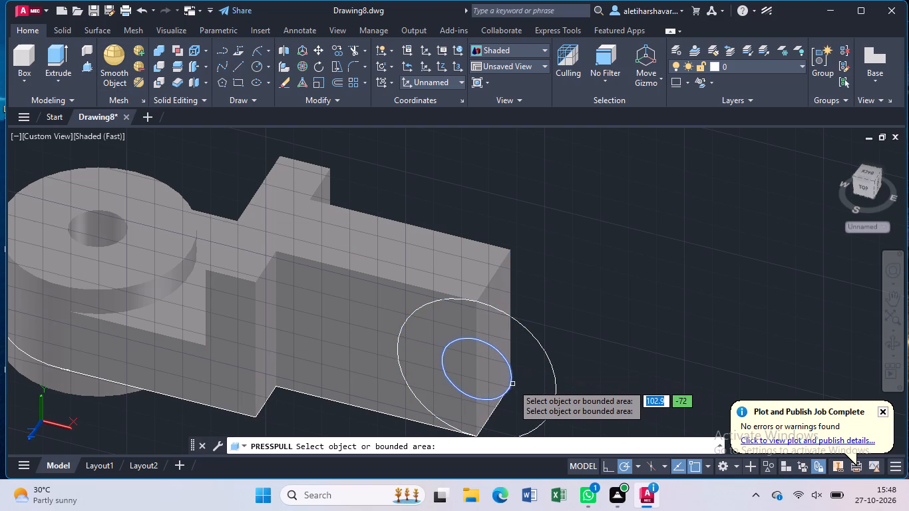
click(495, 309)
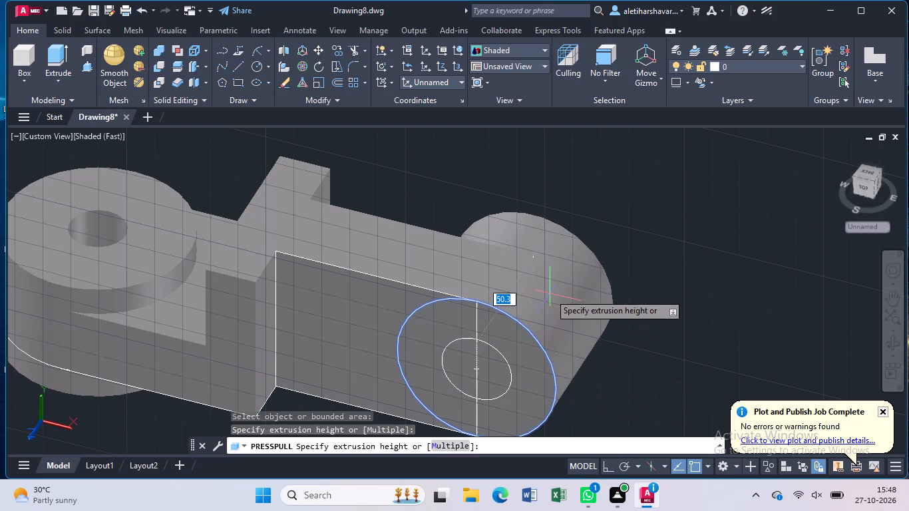
key(4)
key(0)
key(Return)
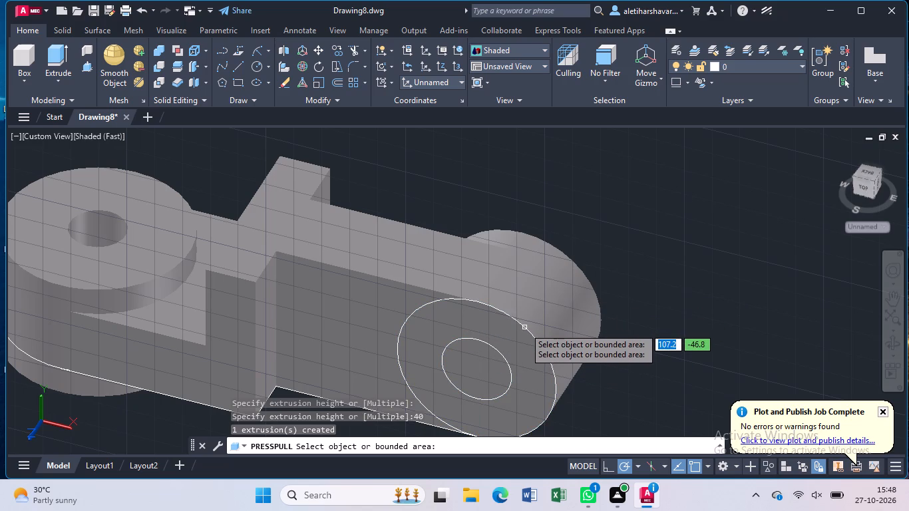
Press-pull the half-ring between the two circles, on the shaft side of the end edge, outward by 10.
click(524, 327)
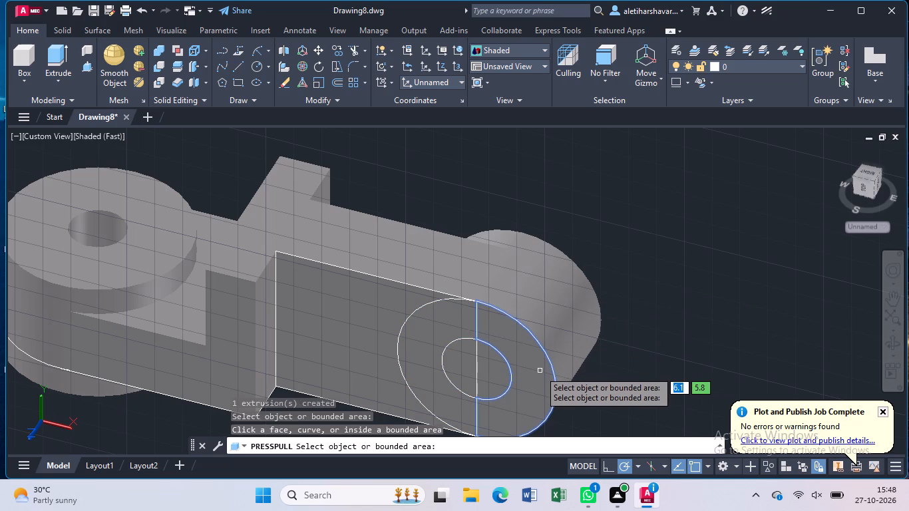
click(433, 341)
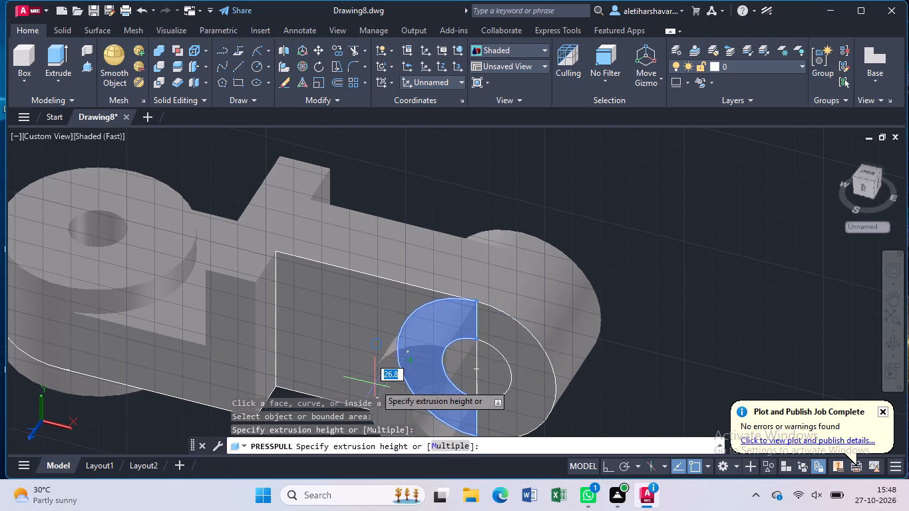
key(1)
key(0)
key(Return)
Press-pull the full ring between the two concentric circles outward from the front face by 10.
click(518, 361)
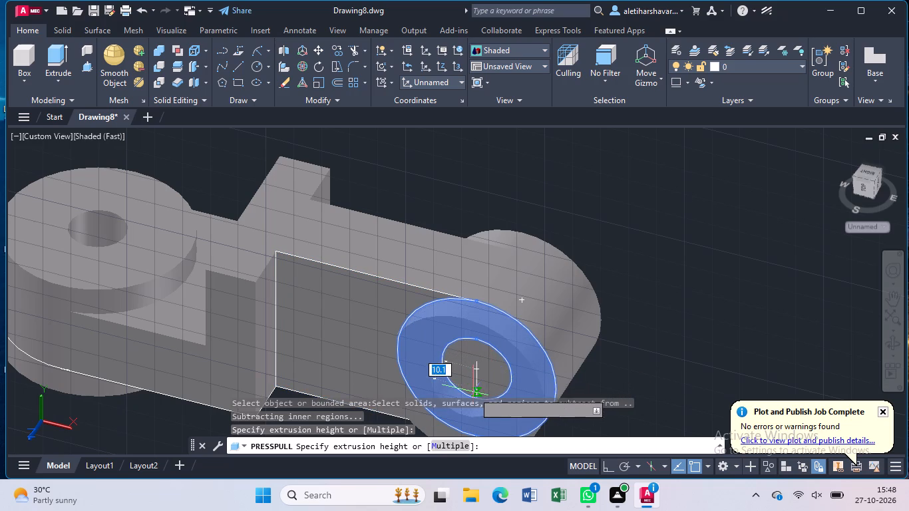
key(1)
key(0)
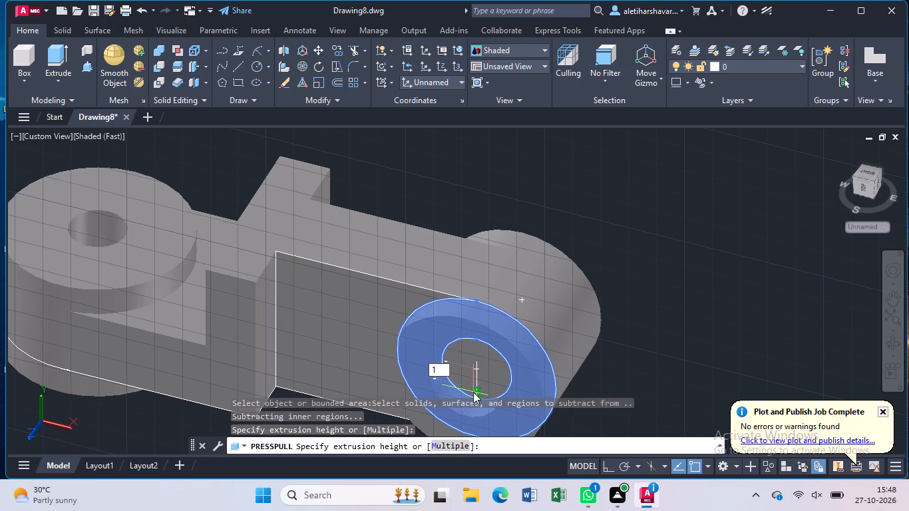
key(Return)
Press-pull the inner circle's area, starting with its shaft-side half, back through the boss to cut a through hole.
click(477, 389)
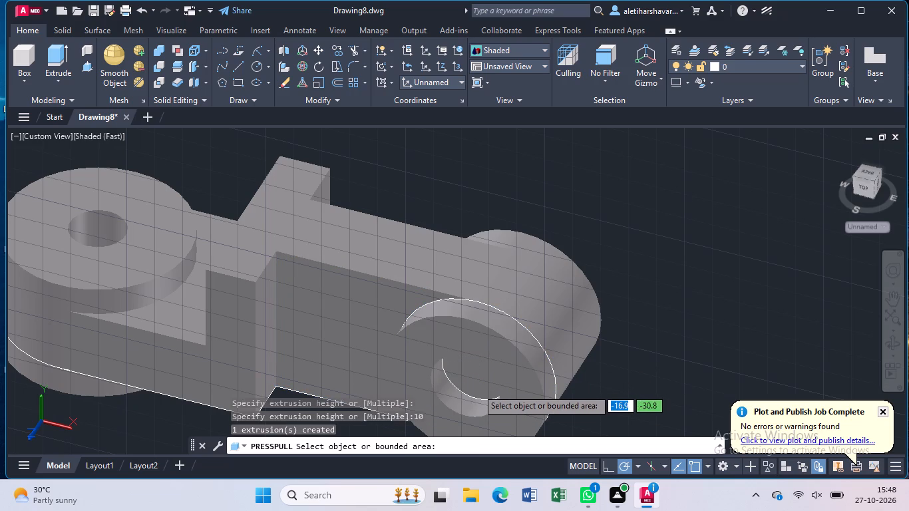
click(465, 385)
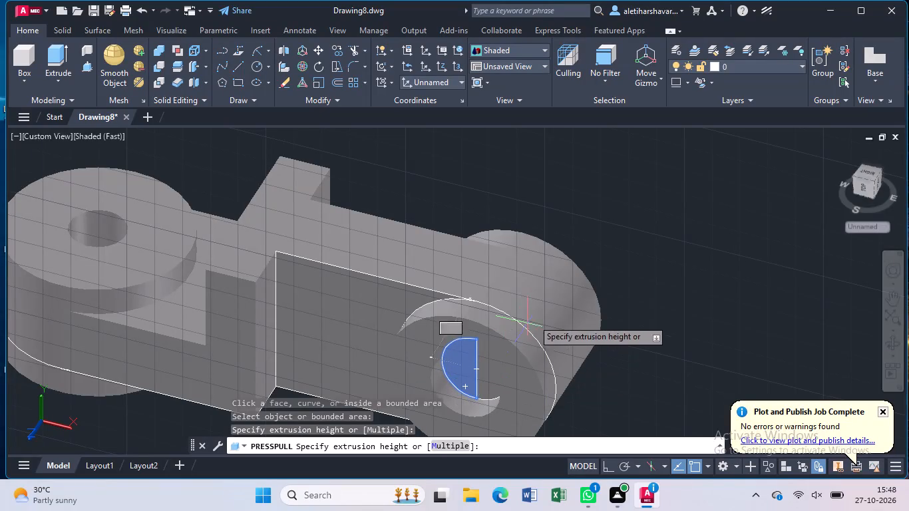
click(629, 251)
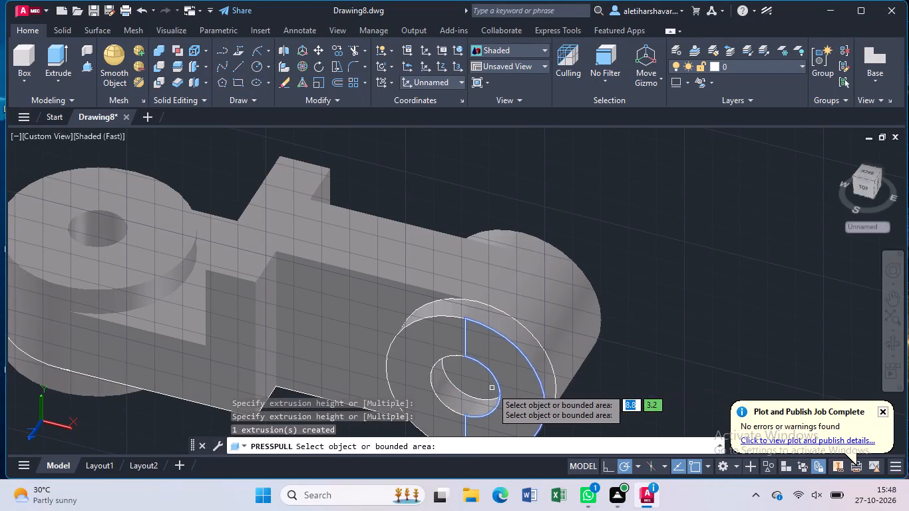
click(487, 389)
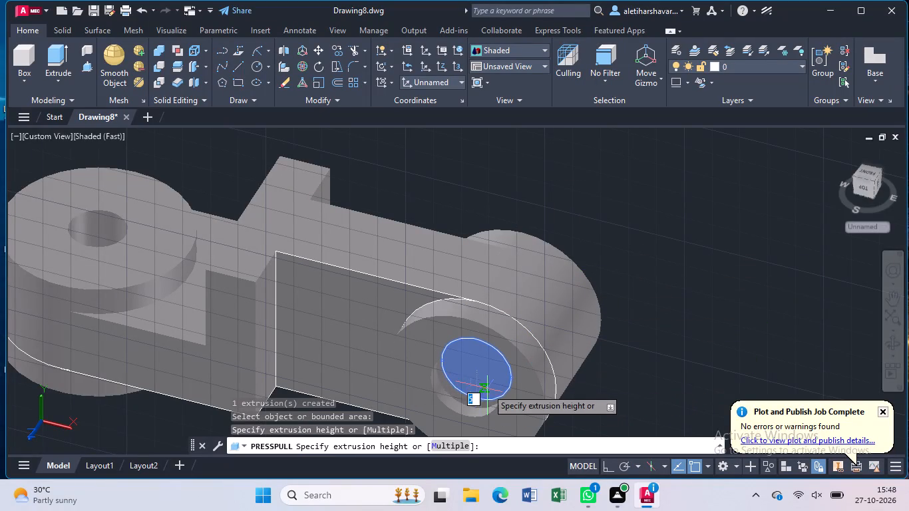
click(680, 290)
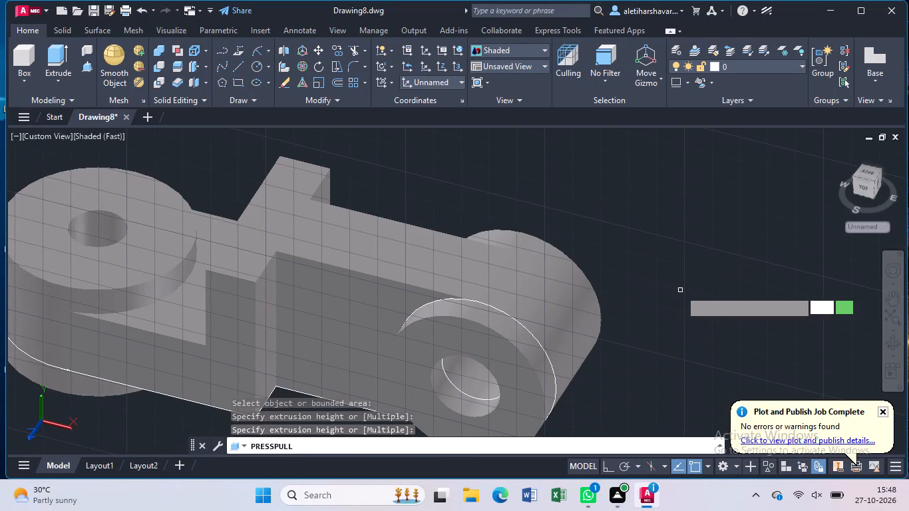
key(Escape)
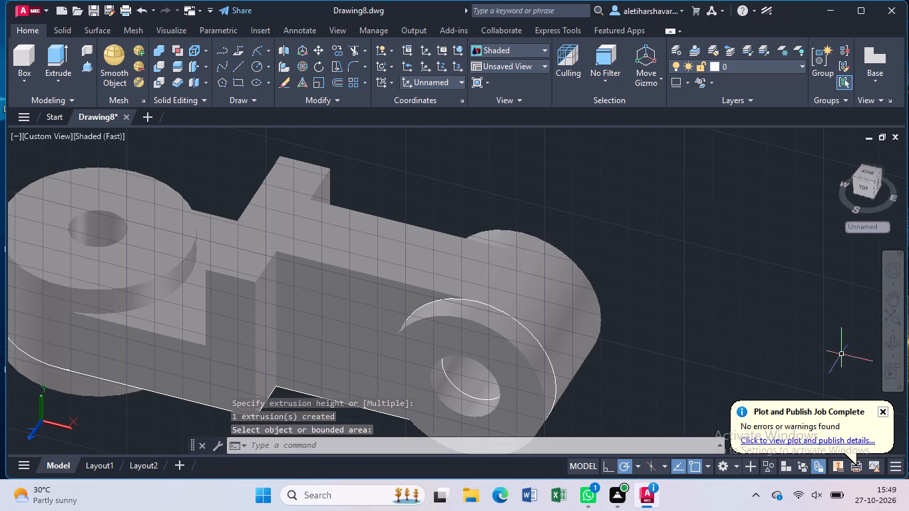
Erase the leftover outer profile circle around the horizontal cylindrical boss at the shaft's end.
click(897, 346)
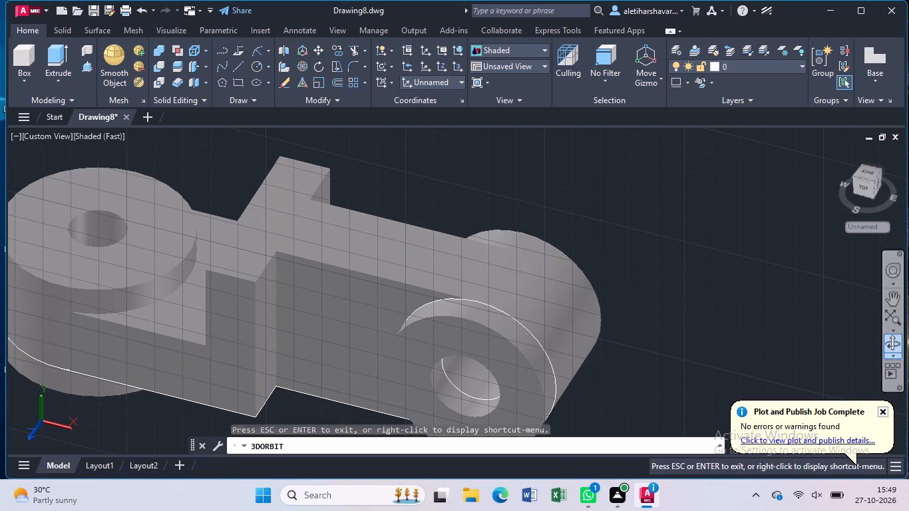
drag(669, 375, 729, 339)
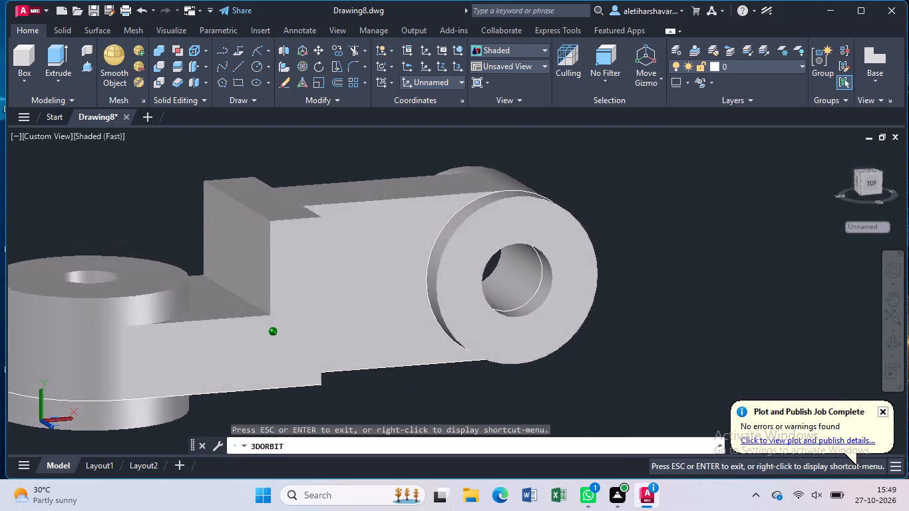
drag(729, 339, 527, 331)
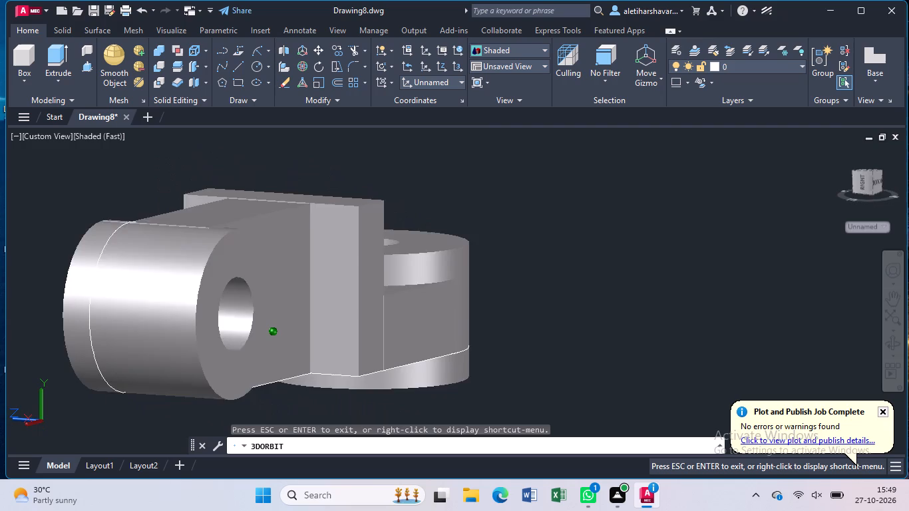
drag(527, 331, 465, 335)
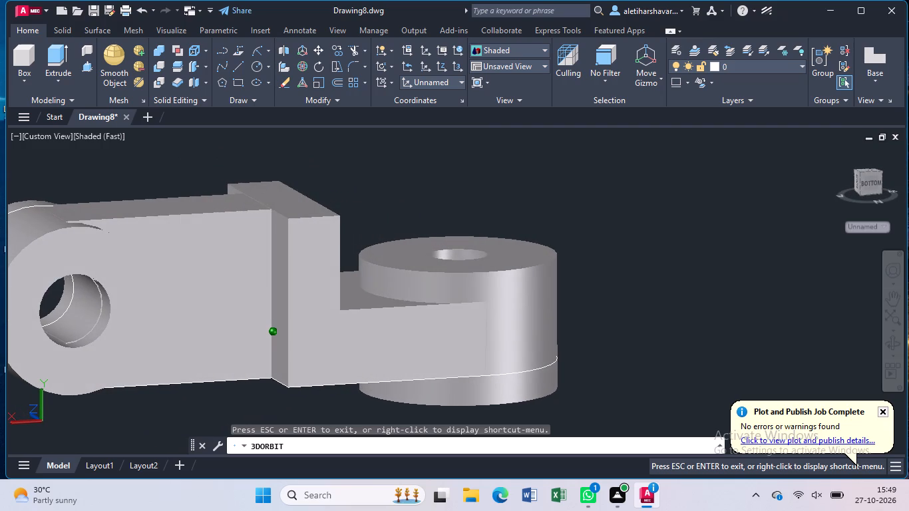
drag(465, 335, 540, 351)
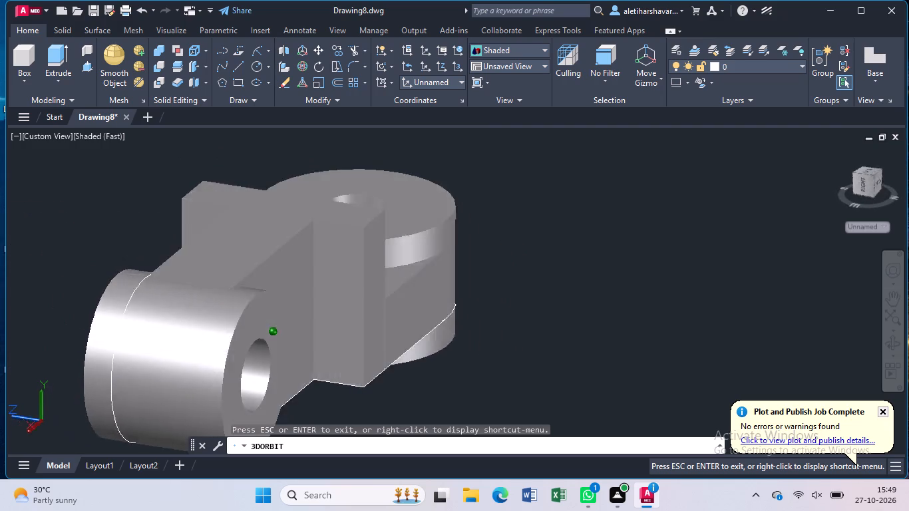
drag(540, 351, 552, 338)
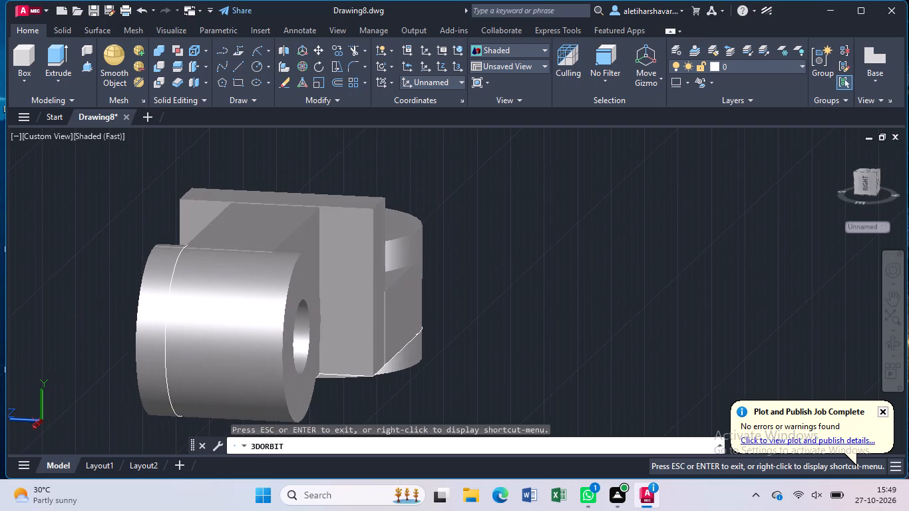
key(Escape)
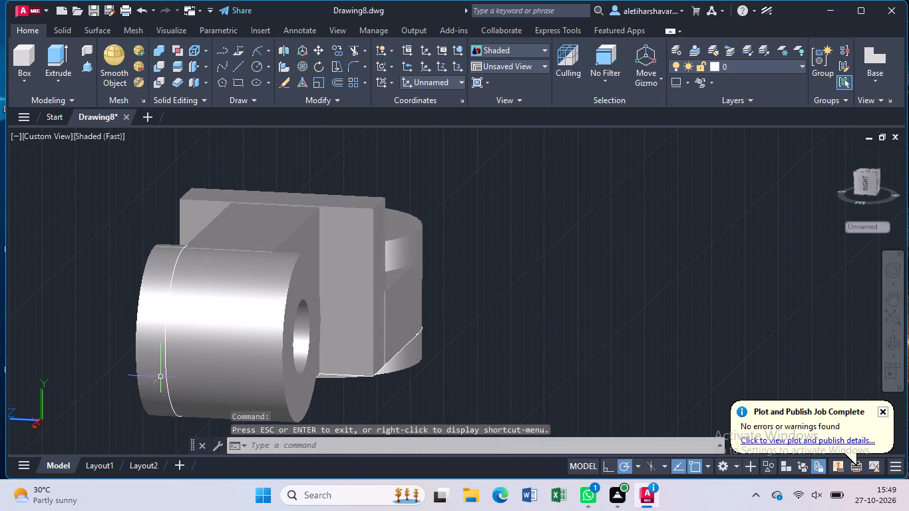
click(166, 382)
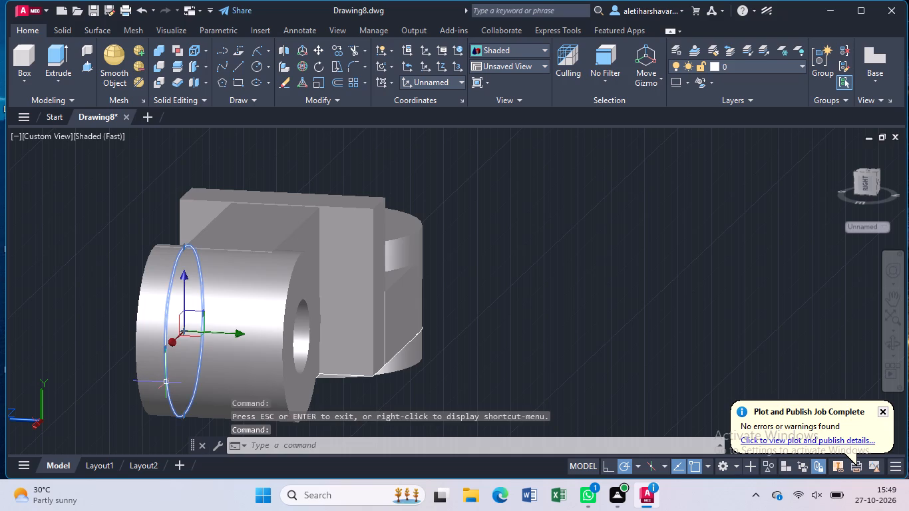
key(Delete)
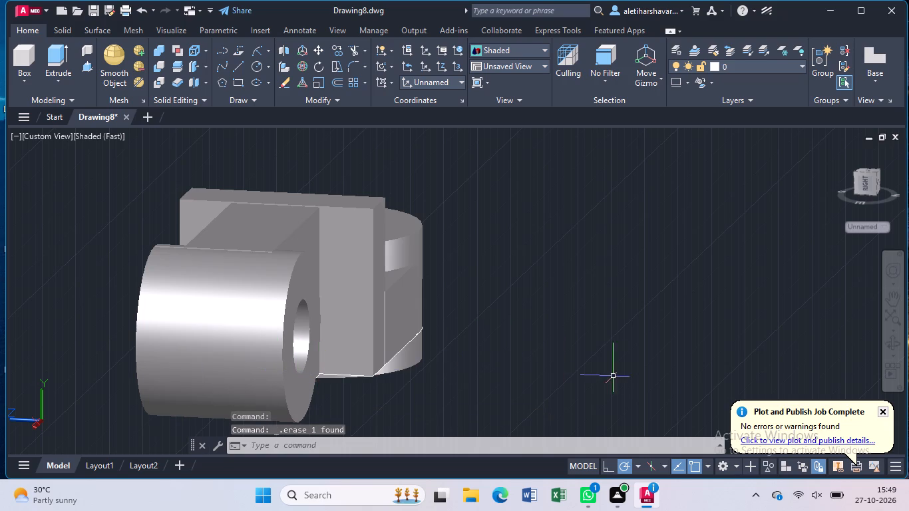
Erase the leftover profile circle around the lower part of the vertical cylindrical boss.
click(886, 349)
drag(739, 377, 655, 371)
key(Escape)
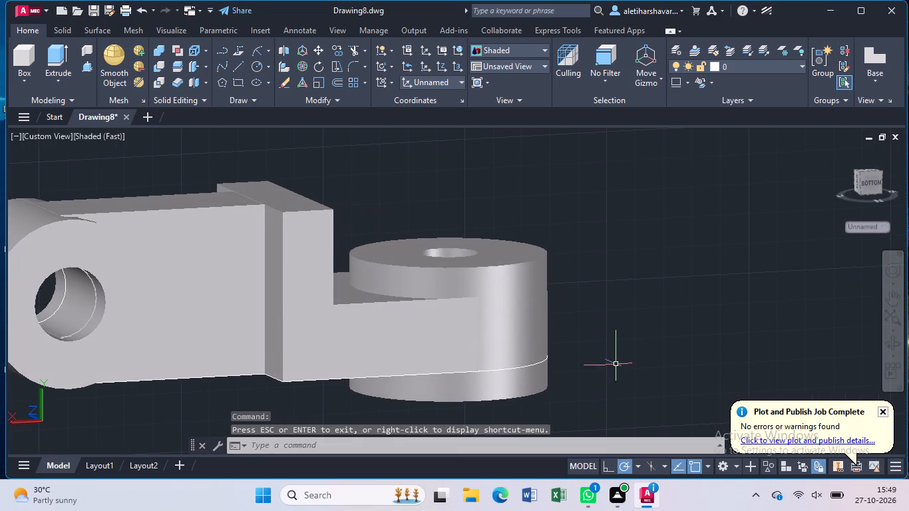
click(511, 369)
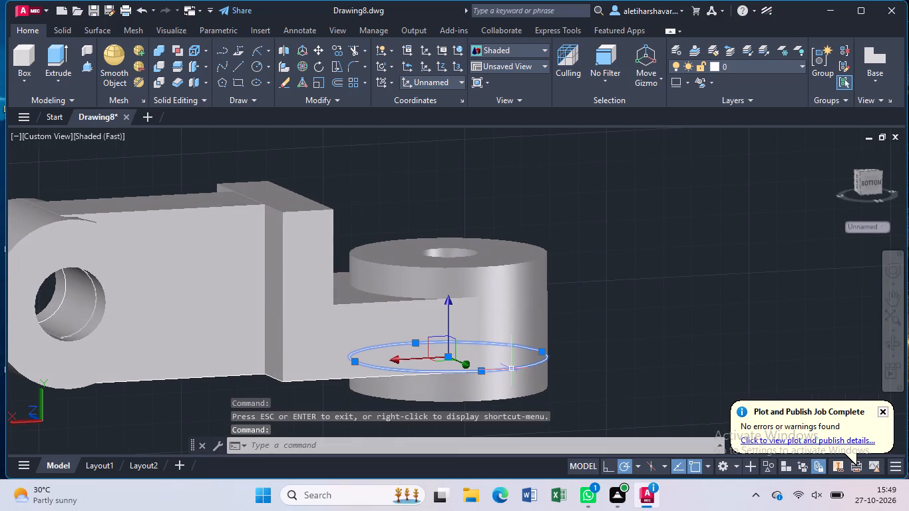
key(Delete)
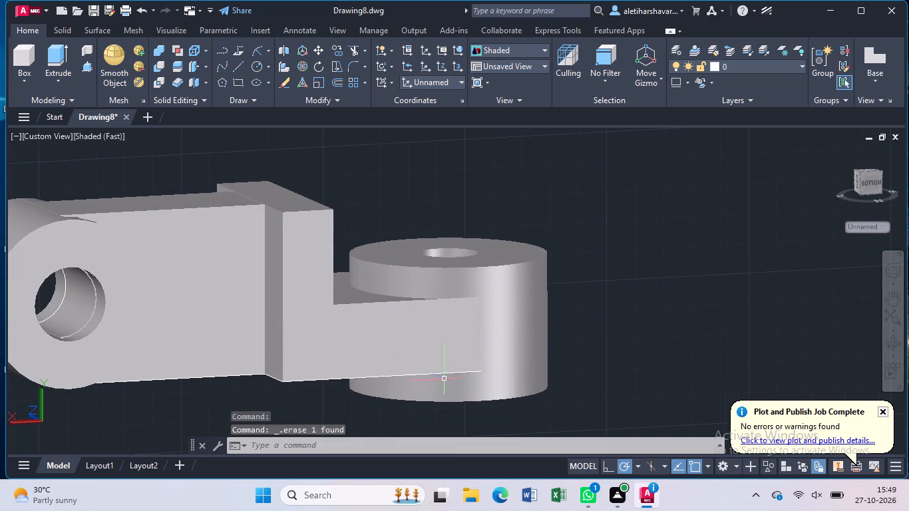
click(397, 376)
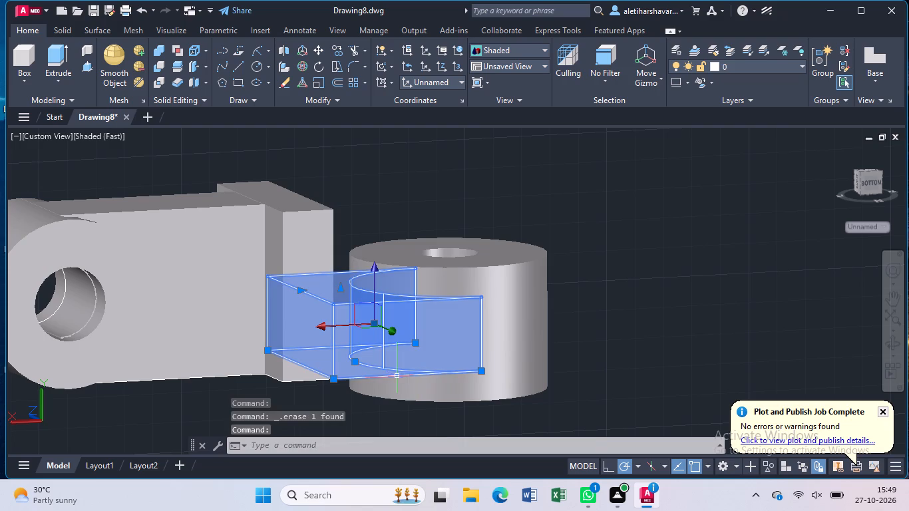
key(Escape)
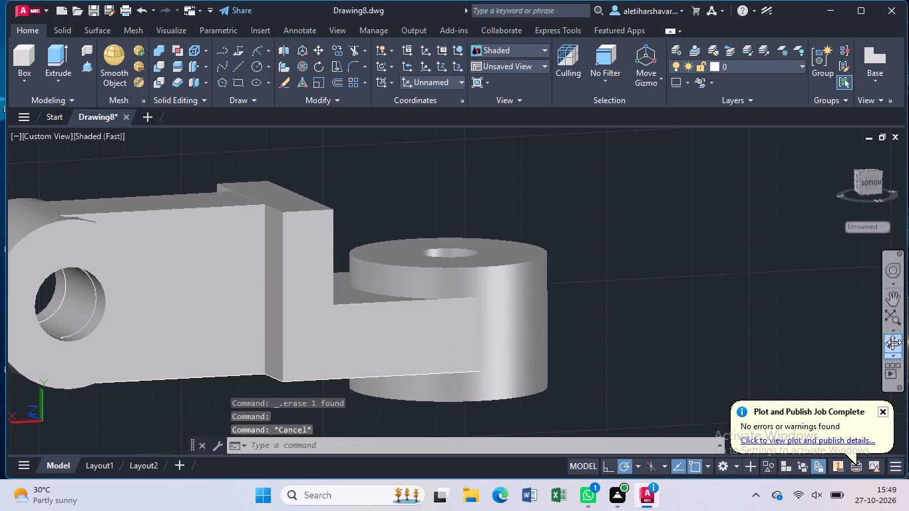
Examine the part's underside and both bosses for remaining profile lines.
click(893, 341)
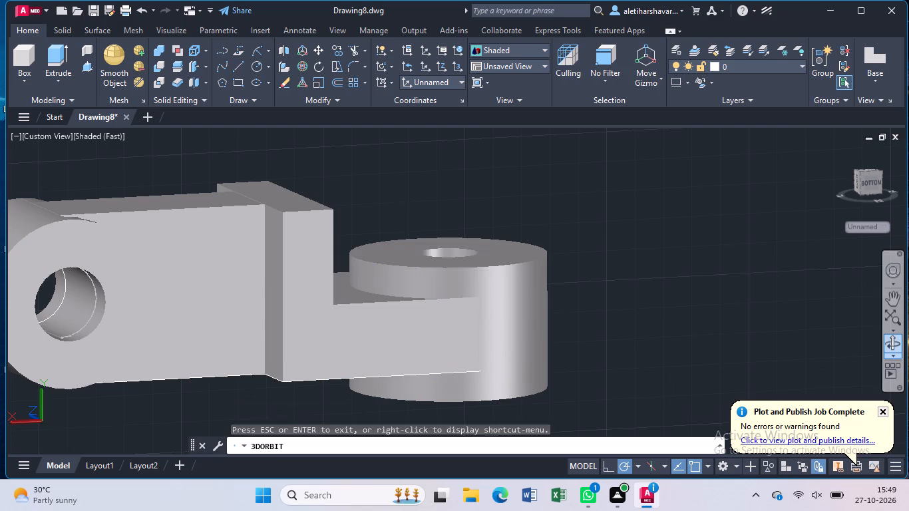
drag(583, 381, 662, 311)
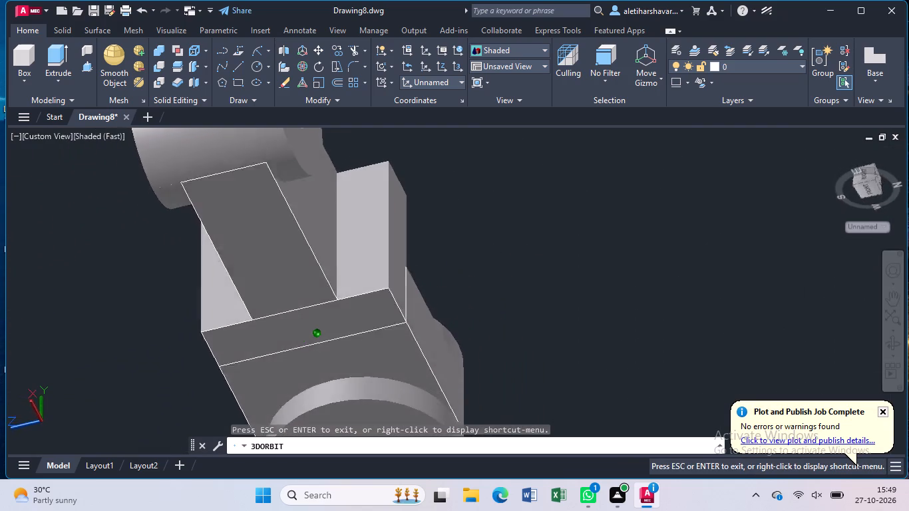
drag(662, 311, 598, 393)
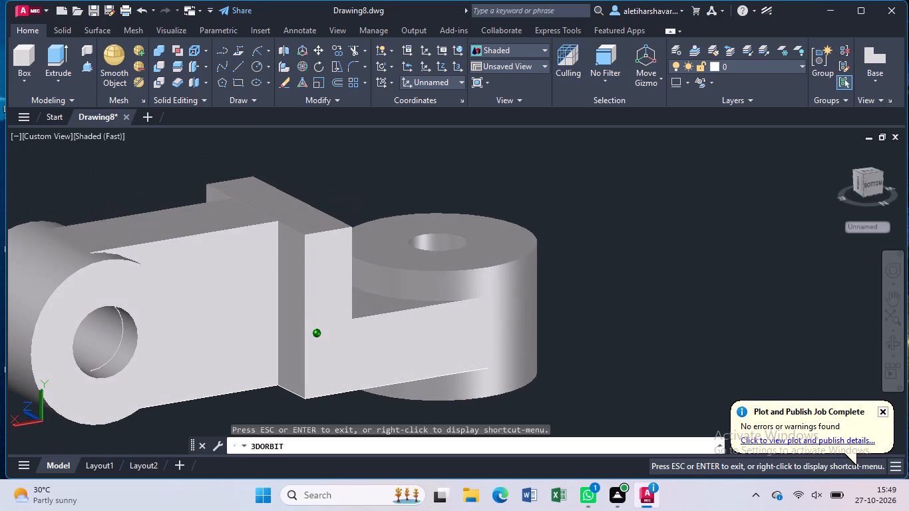
drag(598, 393, 599, 393)
key(Escape)
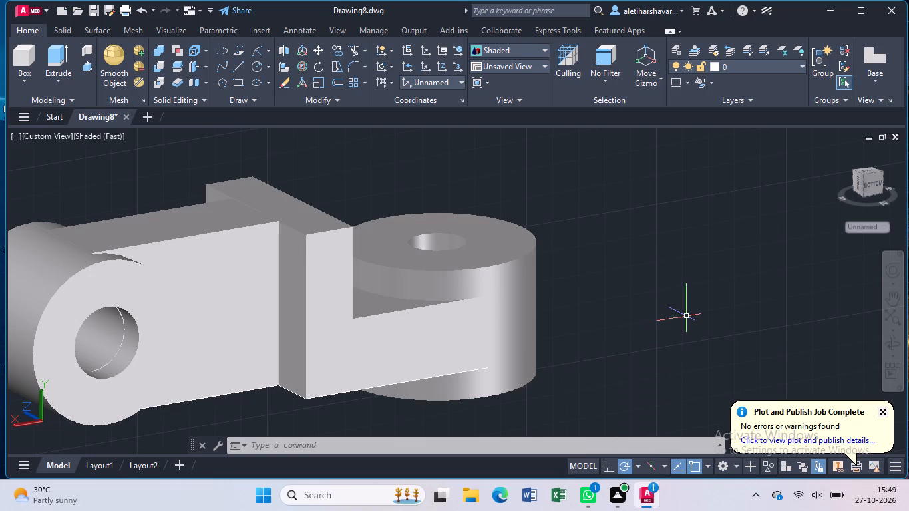
scroll(482, 276, down, 1)
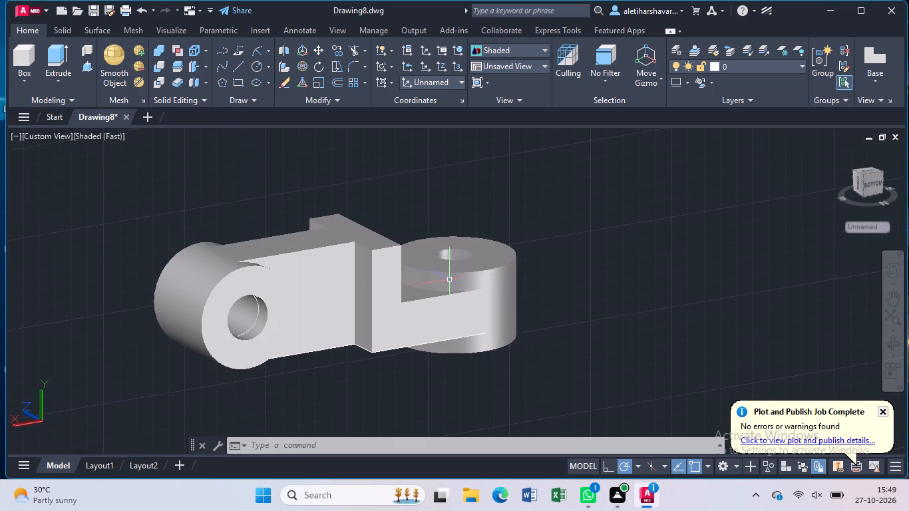
middle_drag(433, 278, 583, 279)
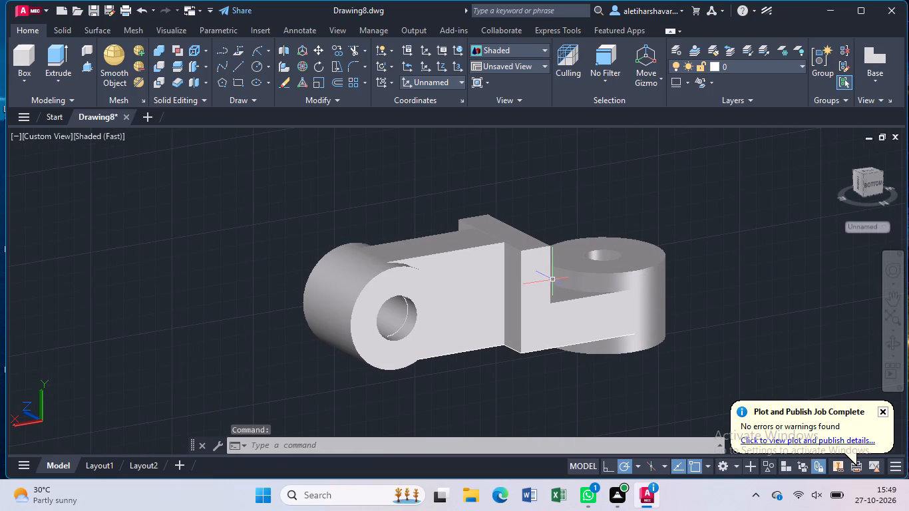
scroll(552, 279, up, 1)
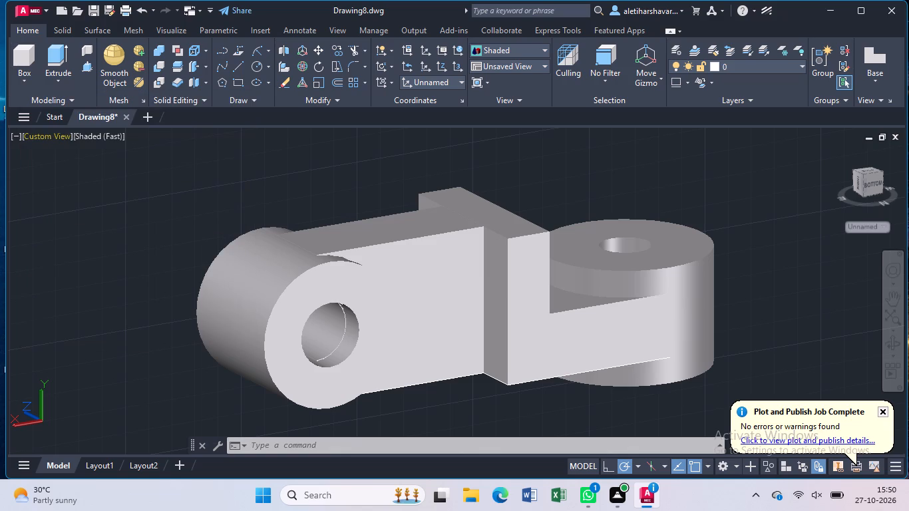
Switch the model to the Top view.
click(61, 133)
click(83, 178)
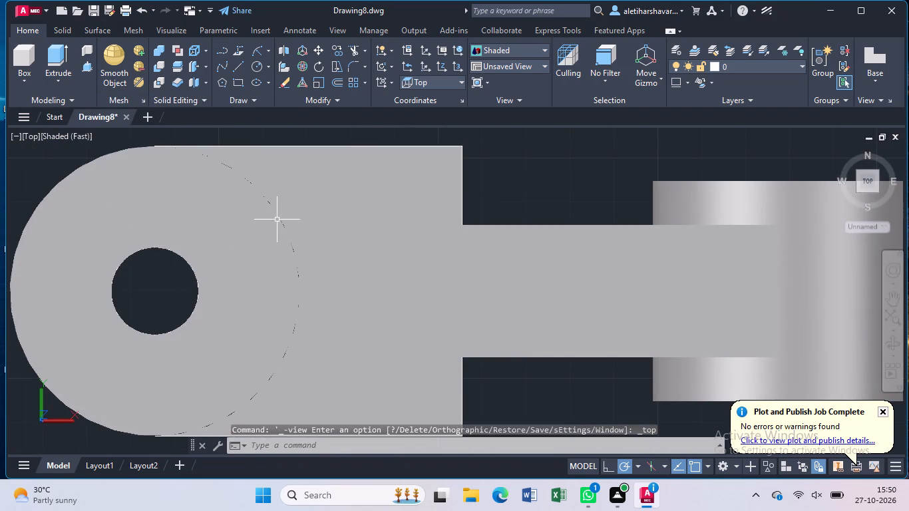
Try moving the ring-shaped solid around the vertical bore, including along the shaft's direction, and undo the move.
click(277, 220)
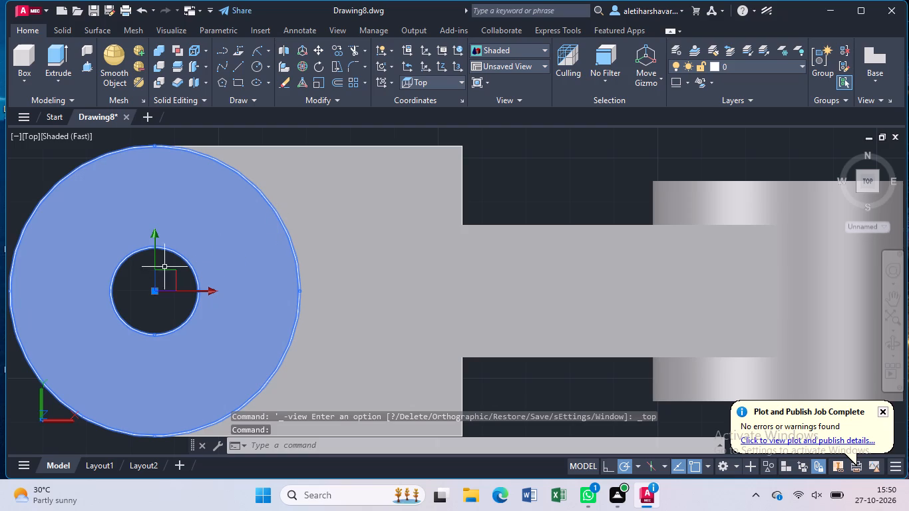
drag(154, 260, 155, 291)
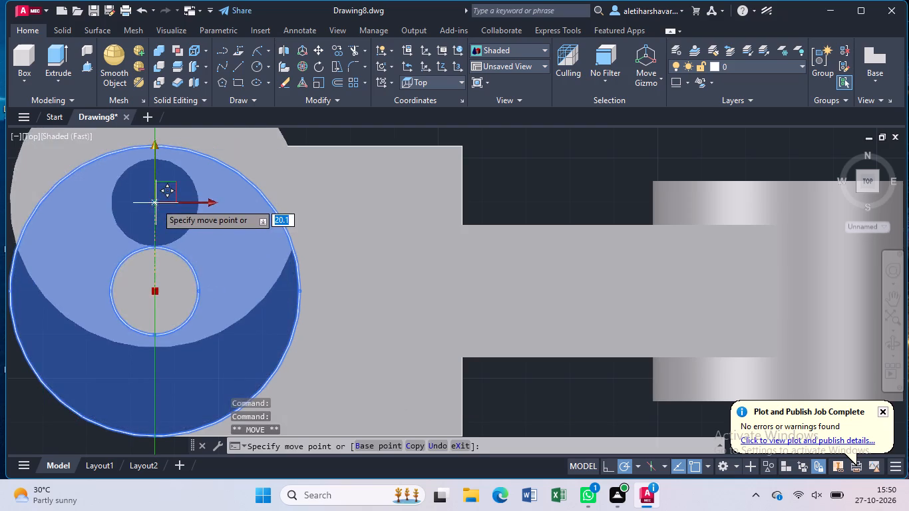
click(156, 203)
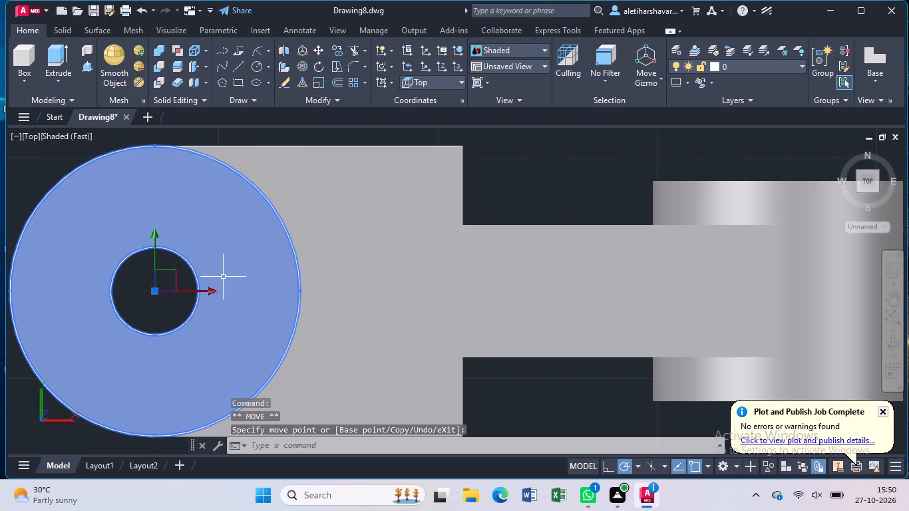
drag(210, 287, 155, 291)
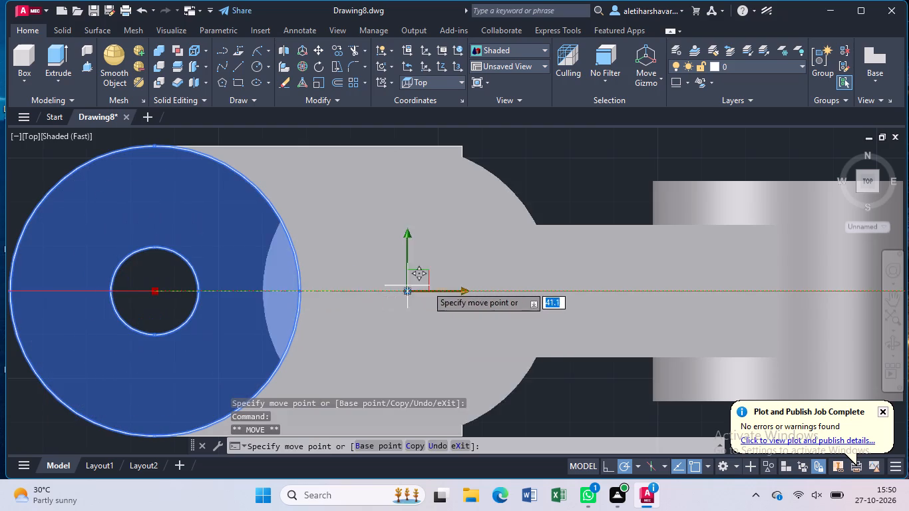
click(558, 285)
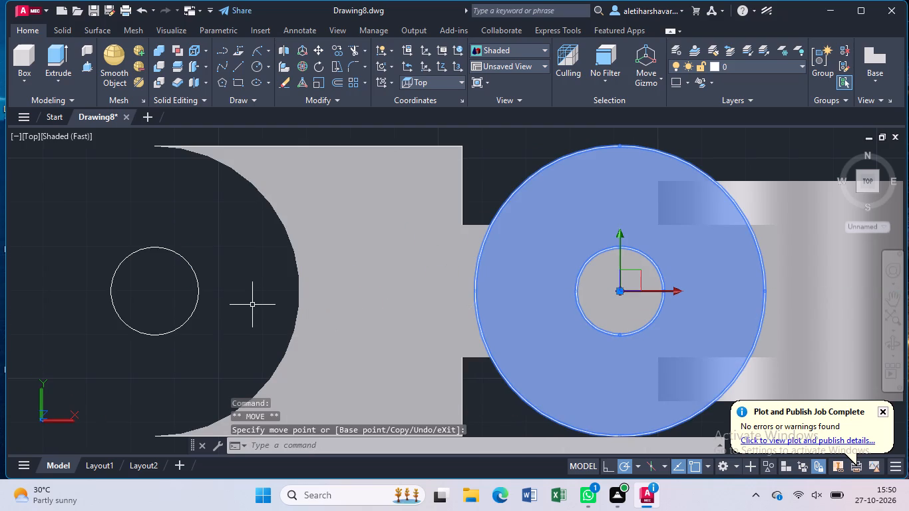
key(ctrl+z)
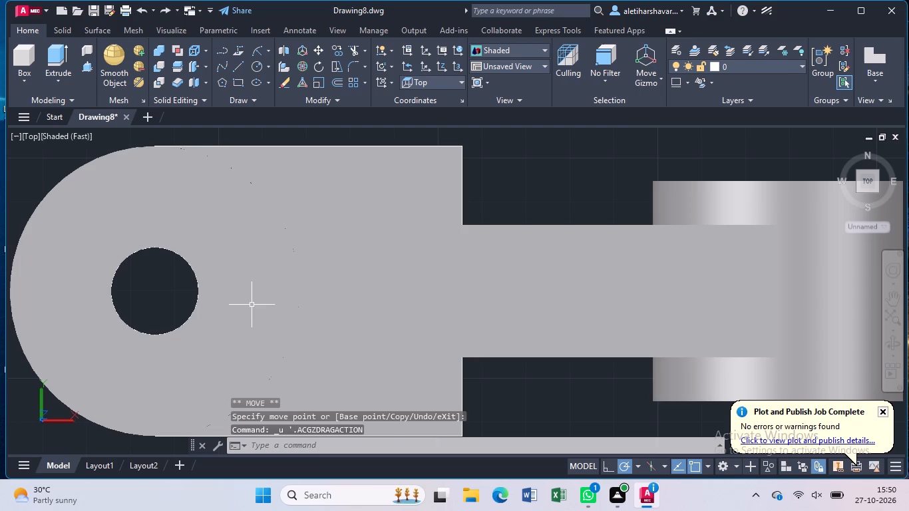
Set the visual style to Shades of Gray.
scroll(249, 282, down, 1)
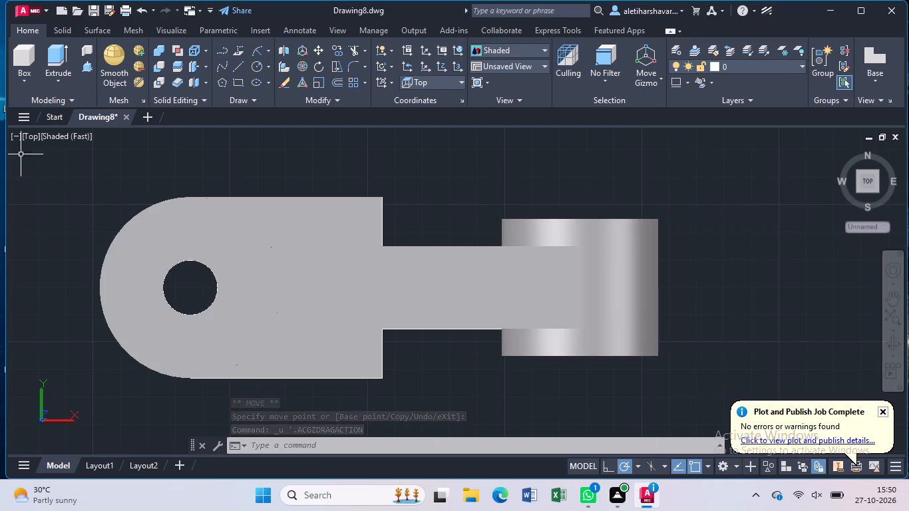
click(59, 136)
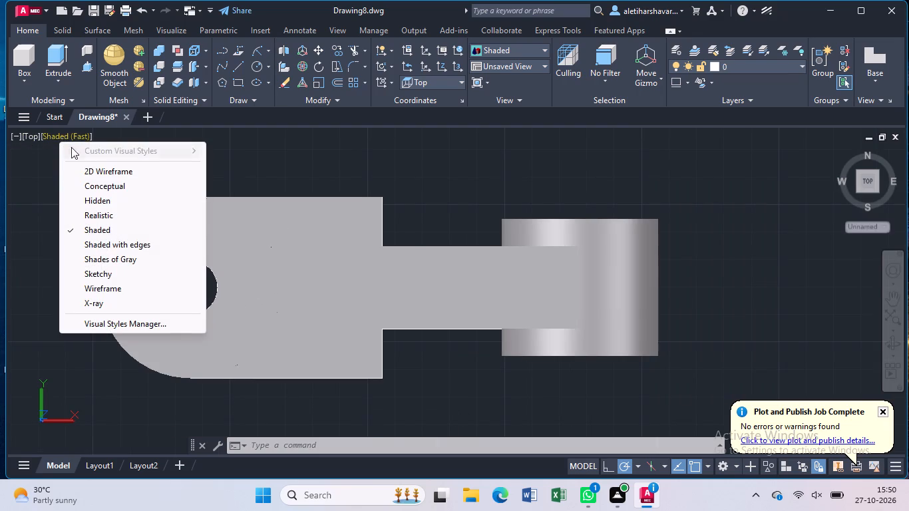
click(128, 256)
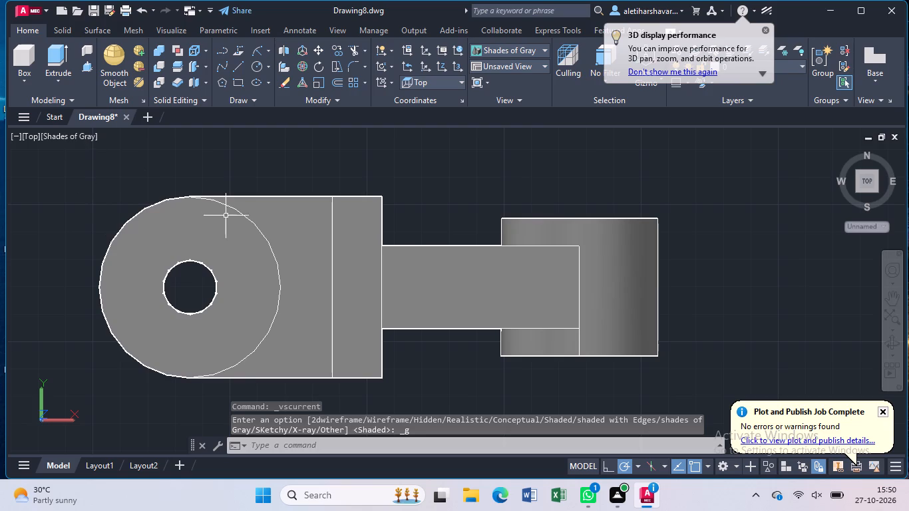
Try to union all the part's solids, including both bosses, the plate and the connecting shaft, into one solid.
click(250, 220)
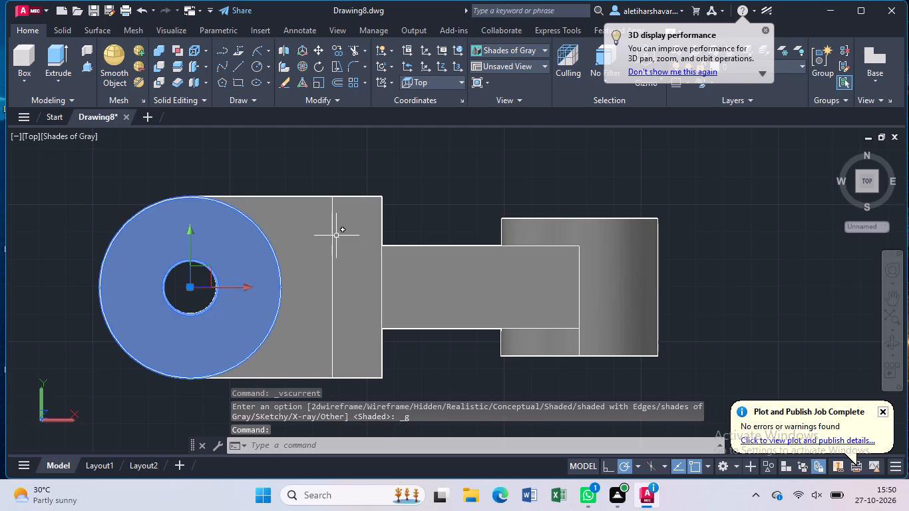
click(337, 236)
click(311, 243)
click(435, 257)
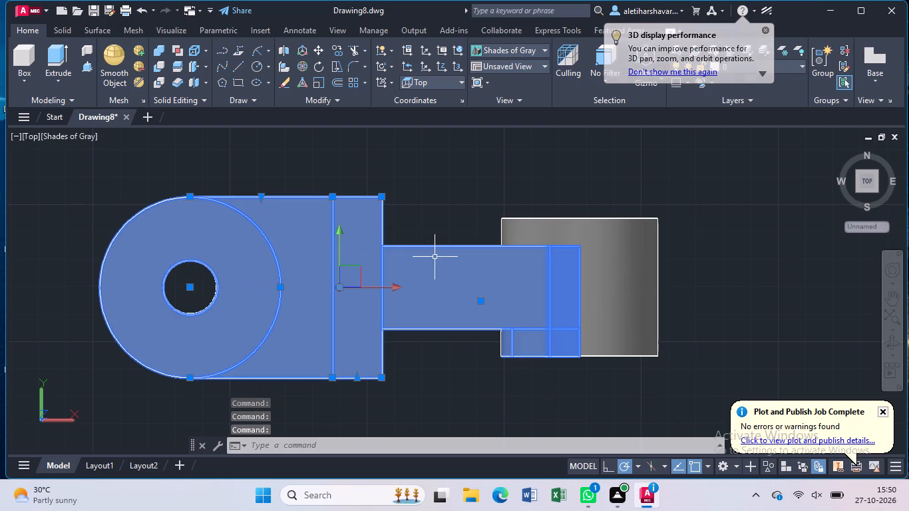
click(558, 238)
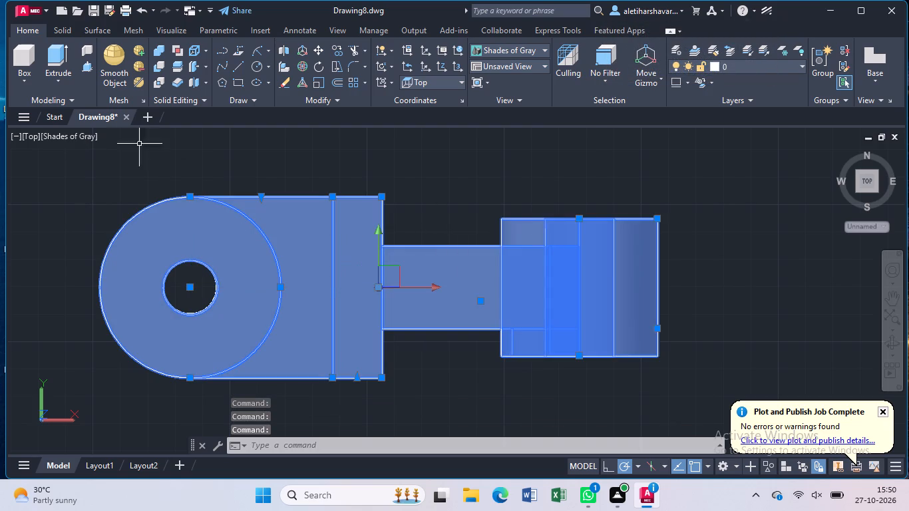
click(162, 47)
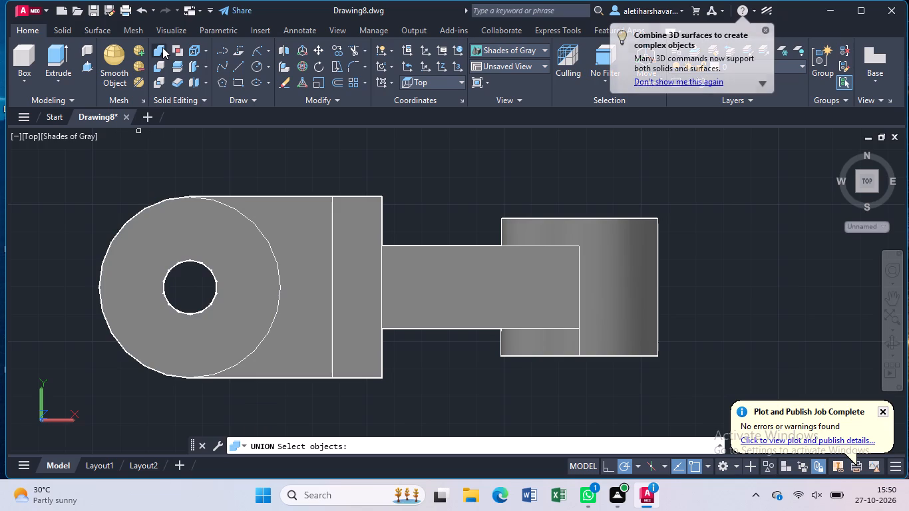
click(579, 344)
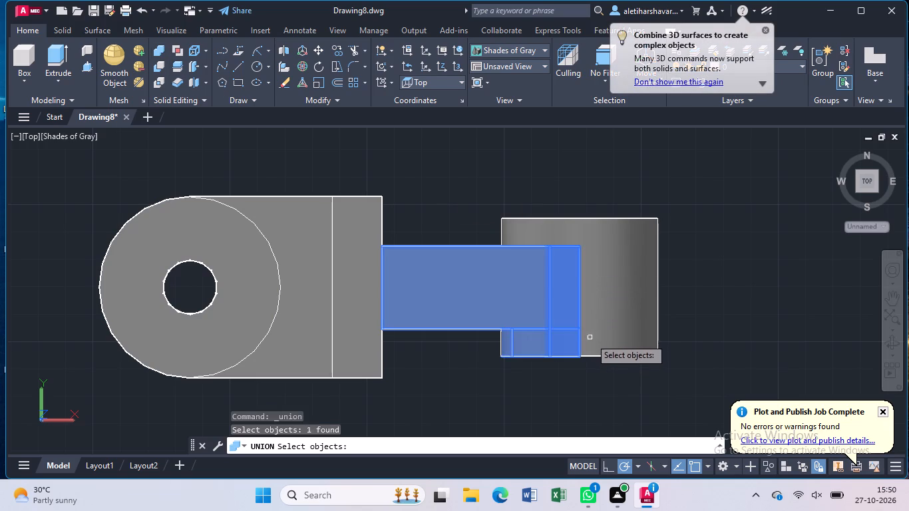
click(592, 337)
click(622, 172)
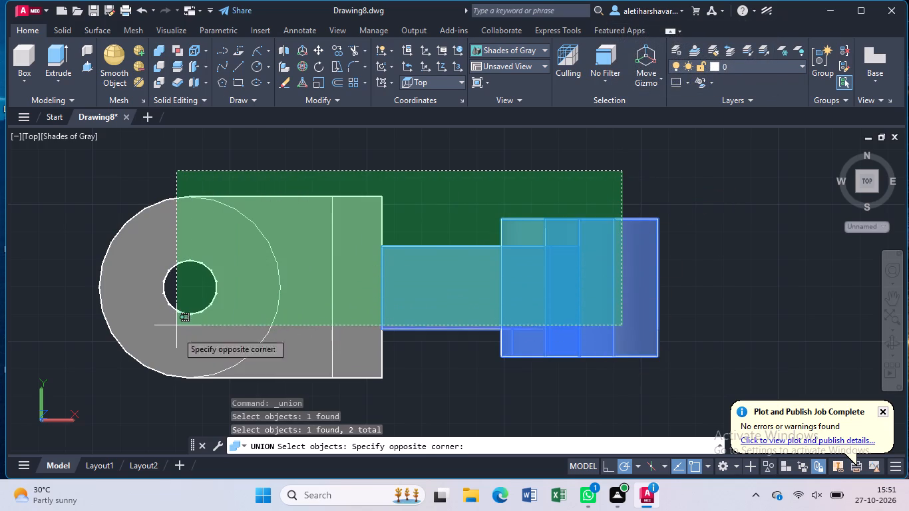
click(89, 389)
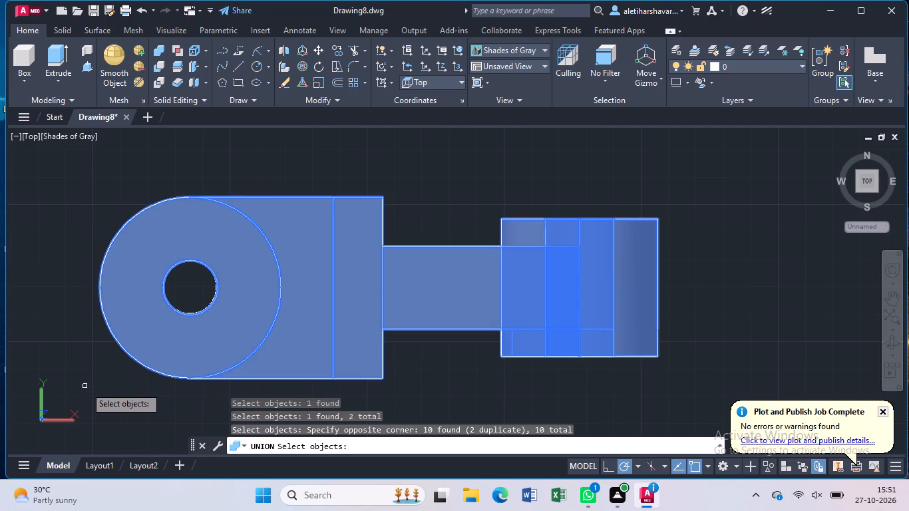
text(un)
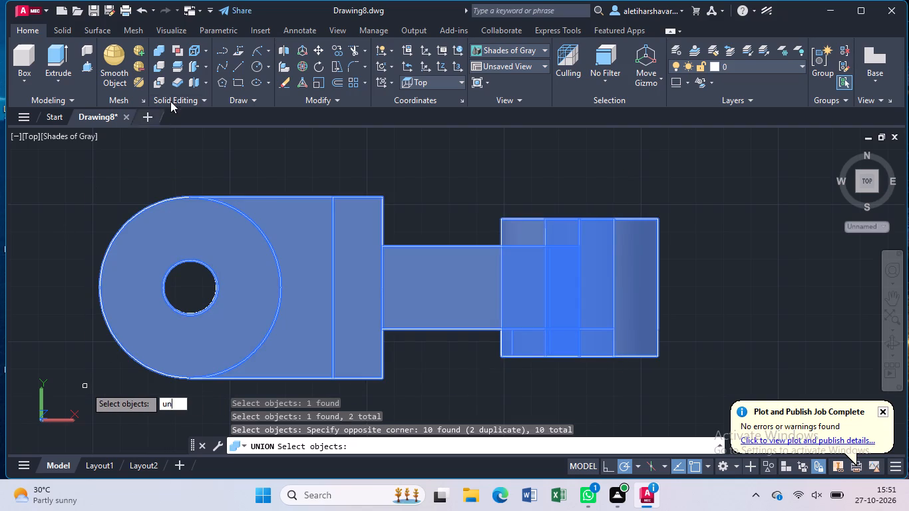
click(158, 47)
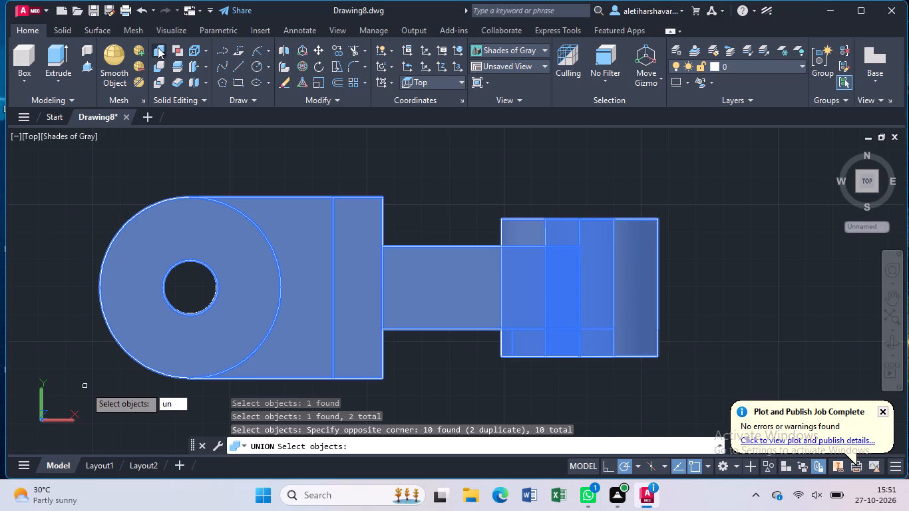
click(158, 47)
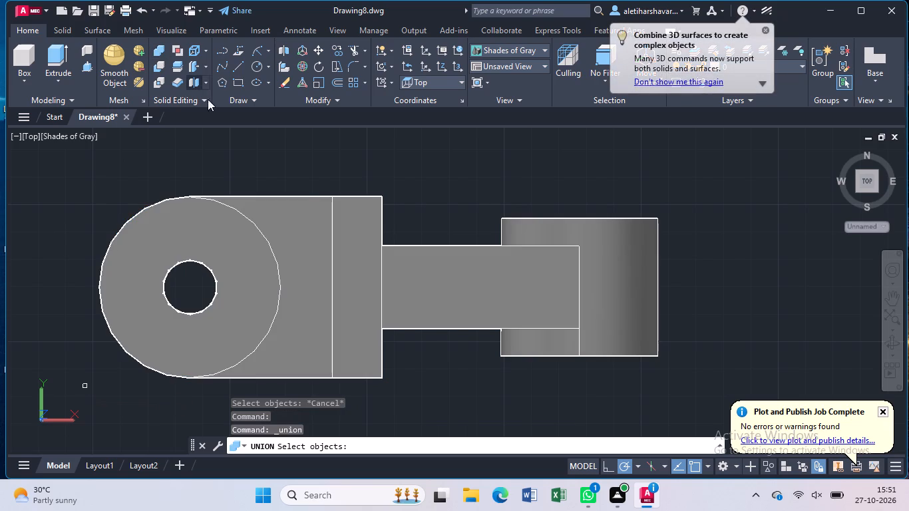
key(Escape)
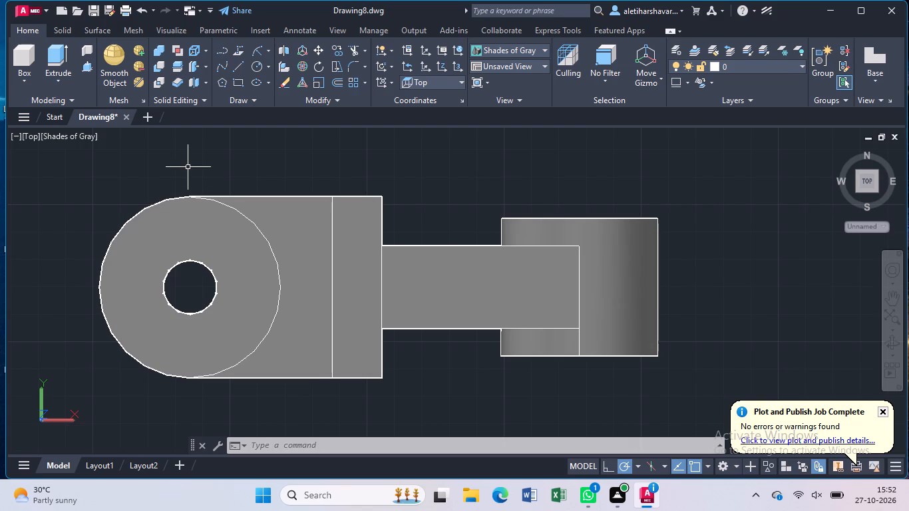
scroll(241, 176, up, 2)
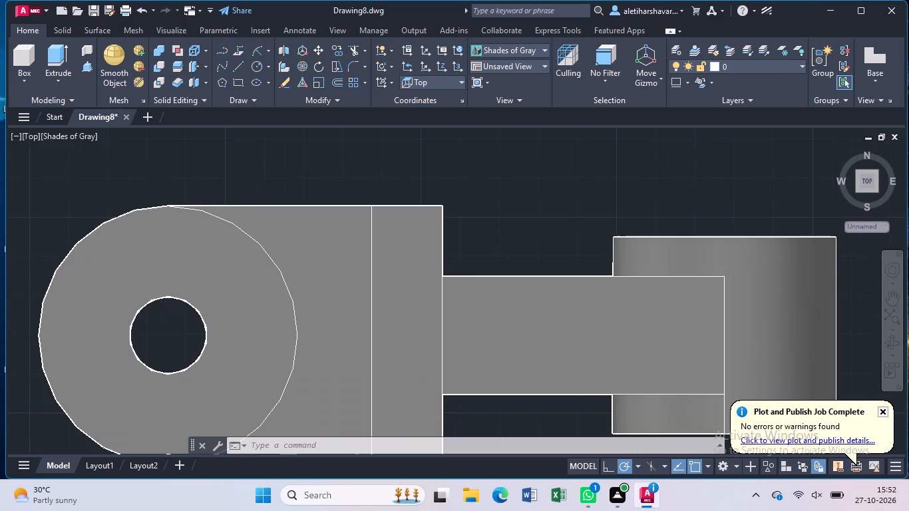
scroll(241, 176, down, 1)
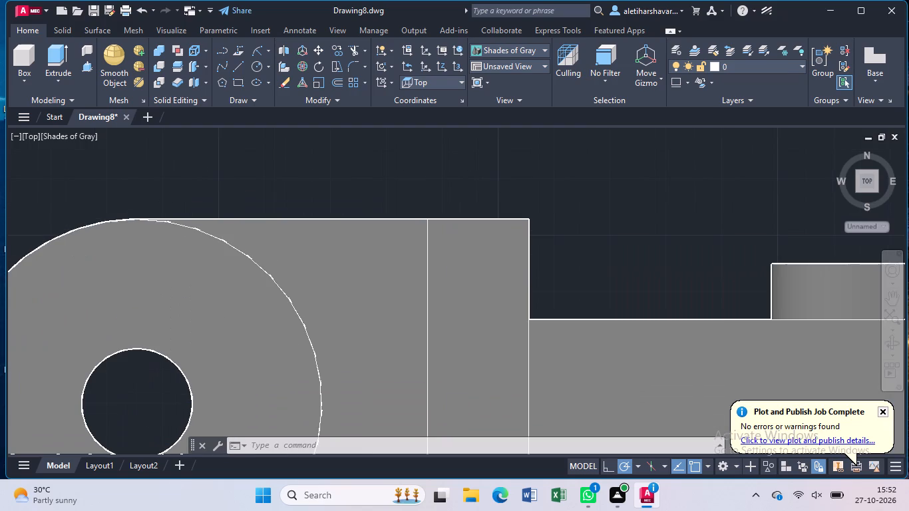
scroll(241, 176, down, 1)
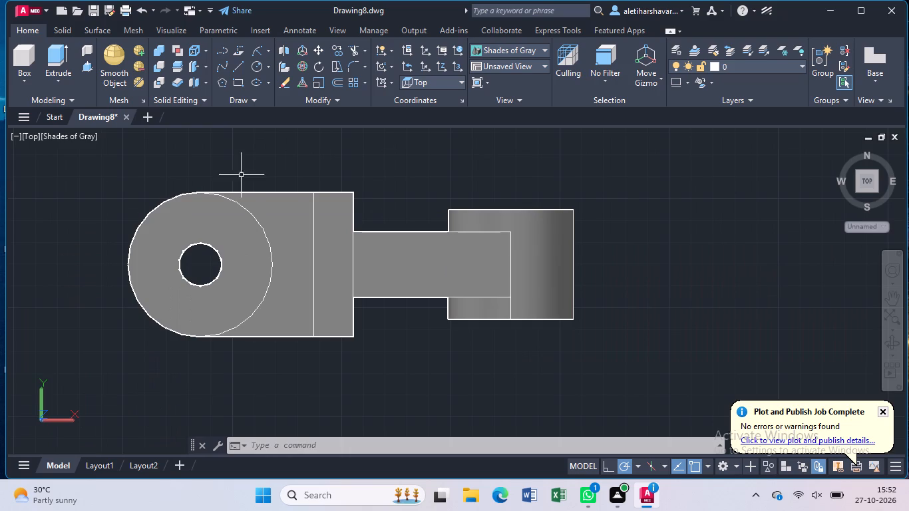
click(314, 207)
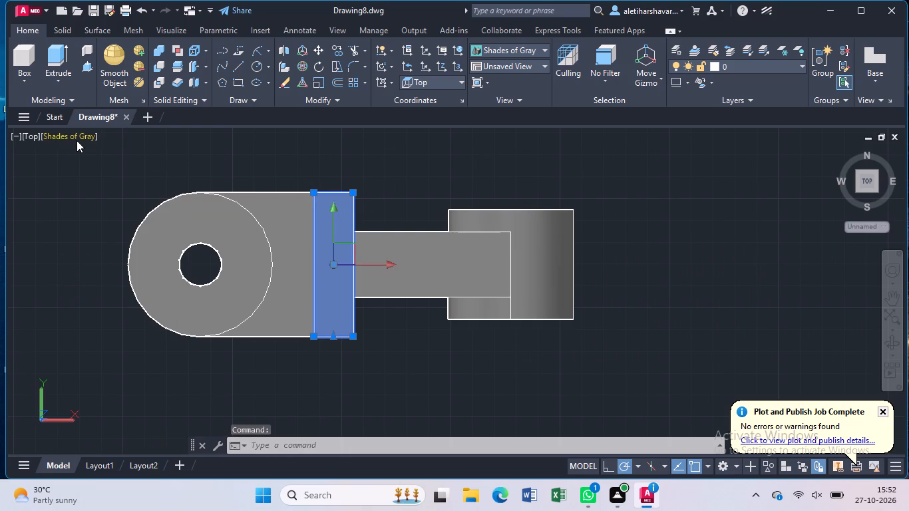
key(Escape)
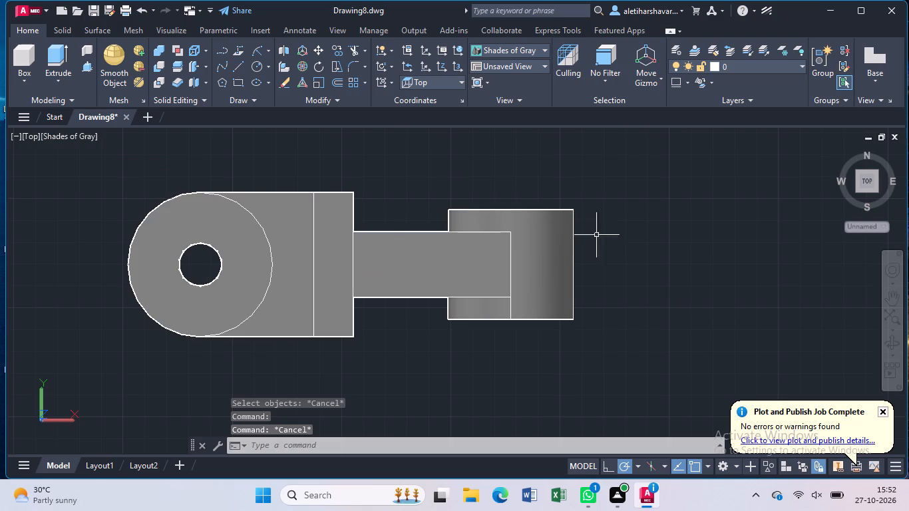
Orbit around the part to examine its underside, both bosses and the joints between the plate and the shaft.
click(888, 337)
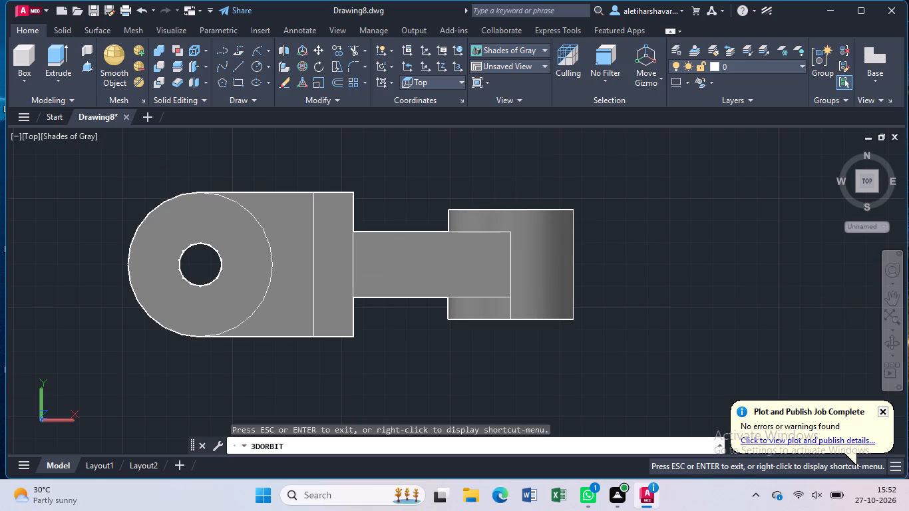
drag(679, 214, 582, 197)
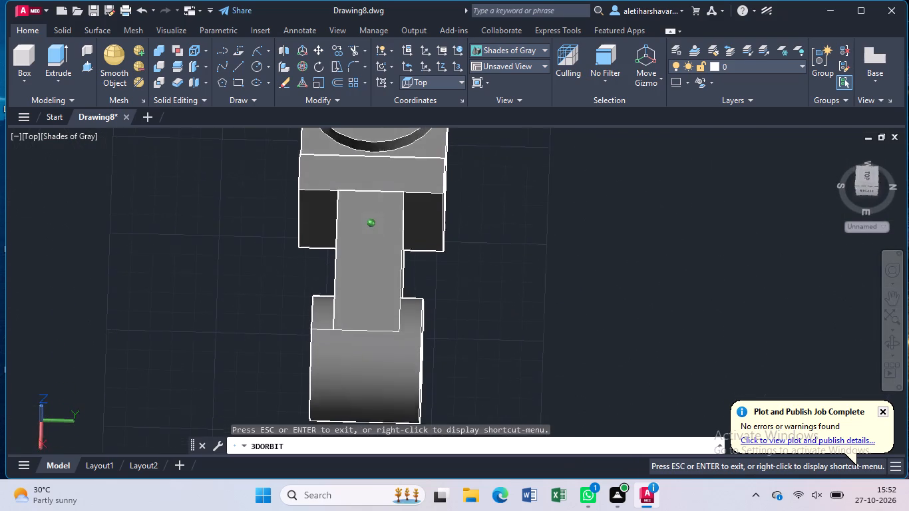
drag(582, 197, 582, 194)
drag(532, 320, 540, 252)
drag(516, 314, 520, 275)
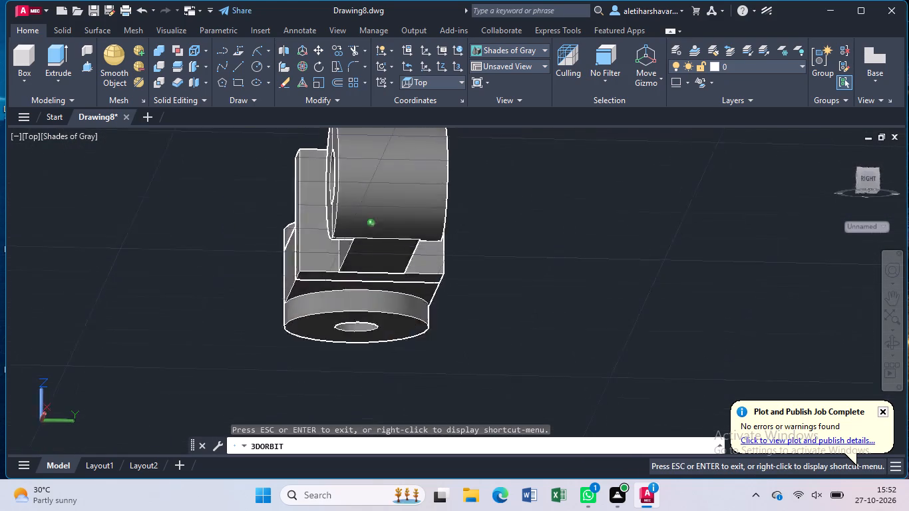
drag(520, 275, 545, 257)
drag(490, 285, 494, 242)
drag(466, 291, 453, 256)
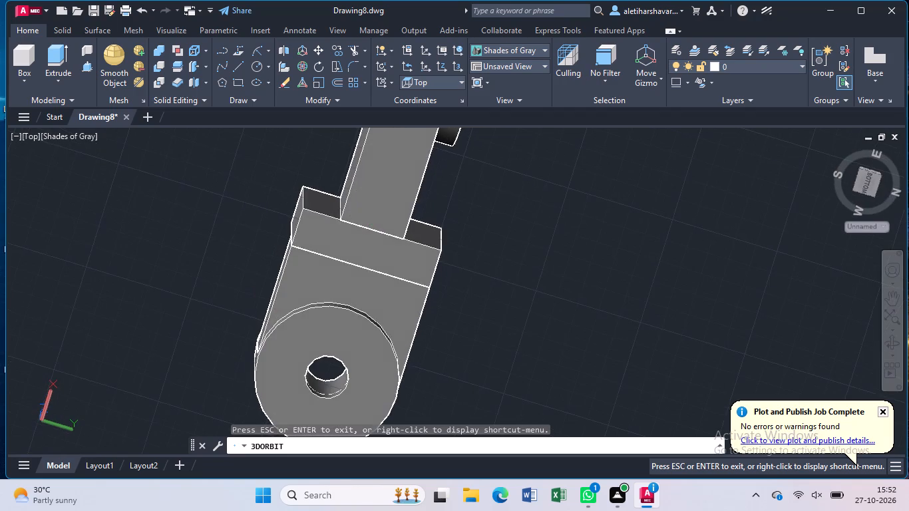
drag(458, 305, 439, 273)
drag(454, 316, 470, 265)
drag(464, 336, 559, 295)
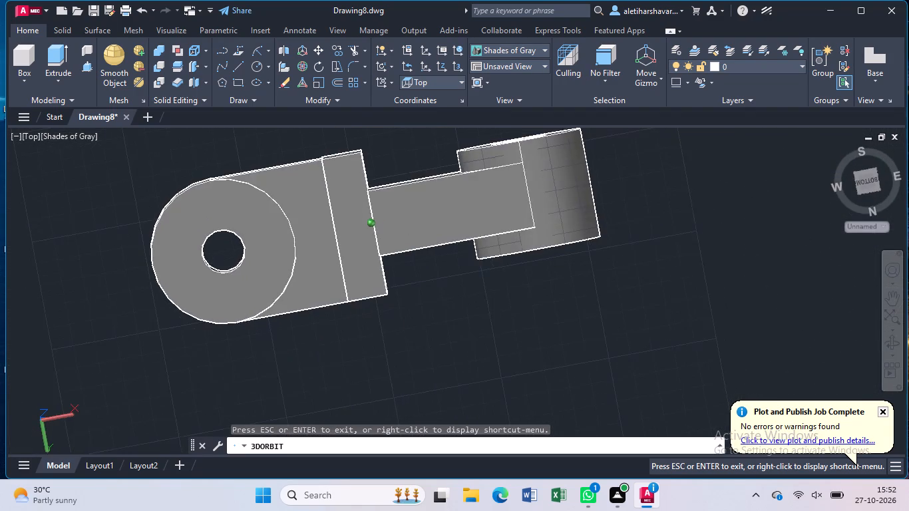
drag(559, 295, 567, 263)
drag(512, 317, 518, 268)
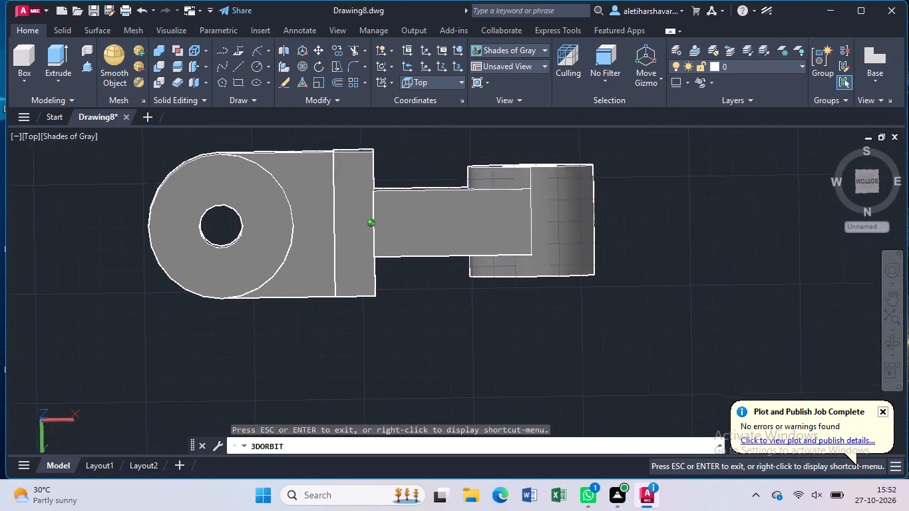
drag(518, 268, 521, 261)
middle_drag(521, 260, 521, 259)
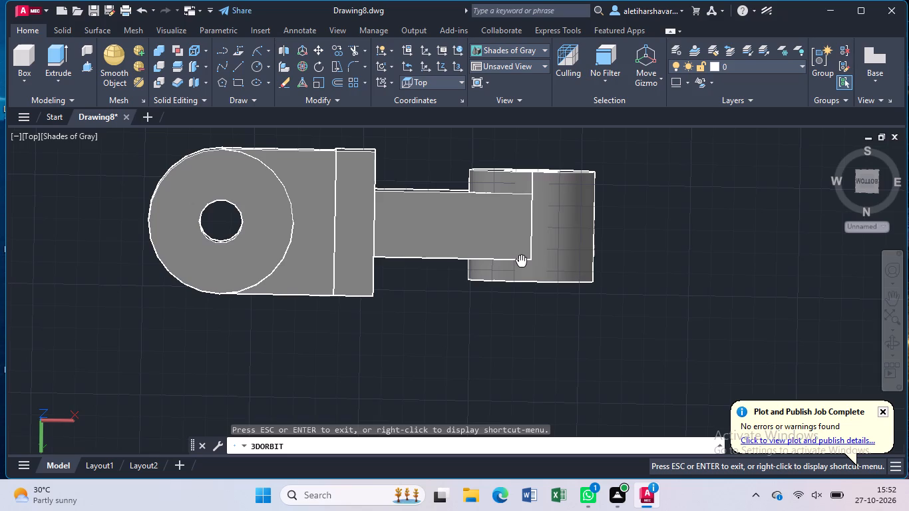
middle_drag(521, 259, 524, 317)
drag(469, 341, 465, 299)
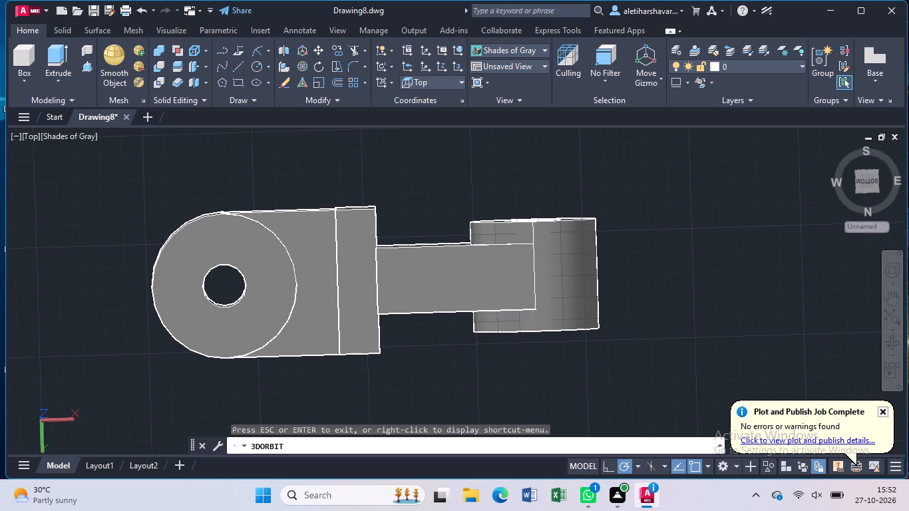
drag(450, 347, 451, 318)
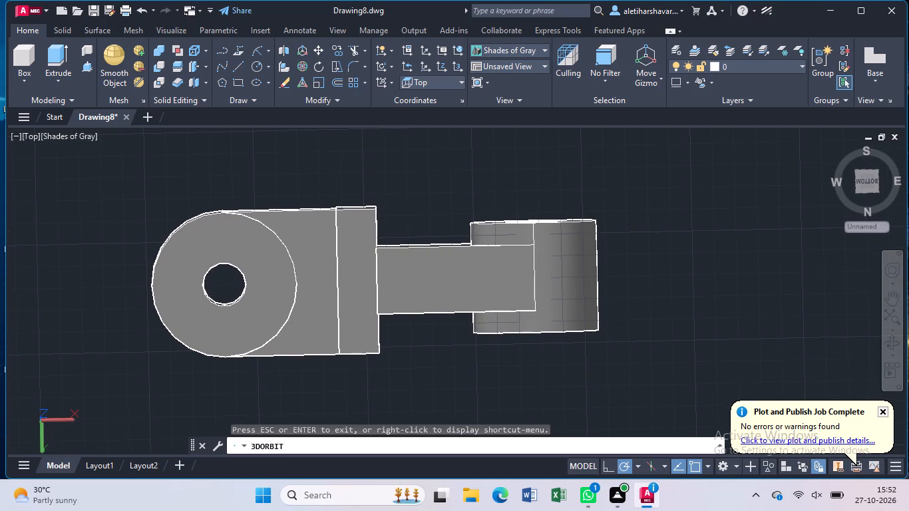
drag(620, 320, 614, 361)
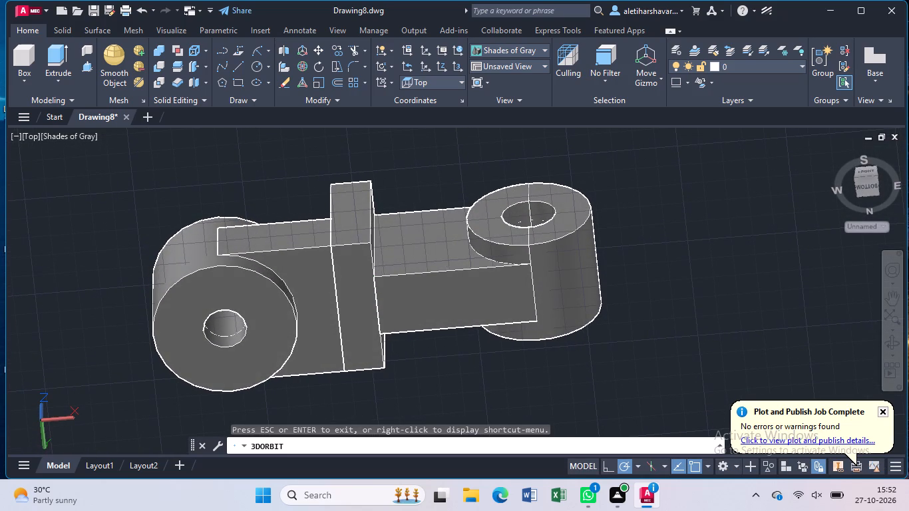
key(Escape)
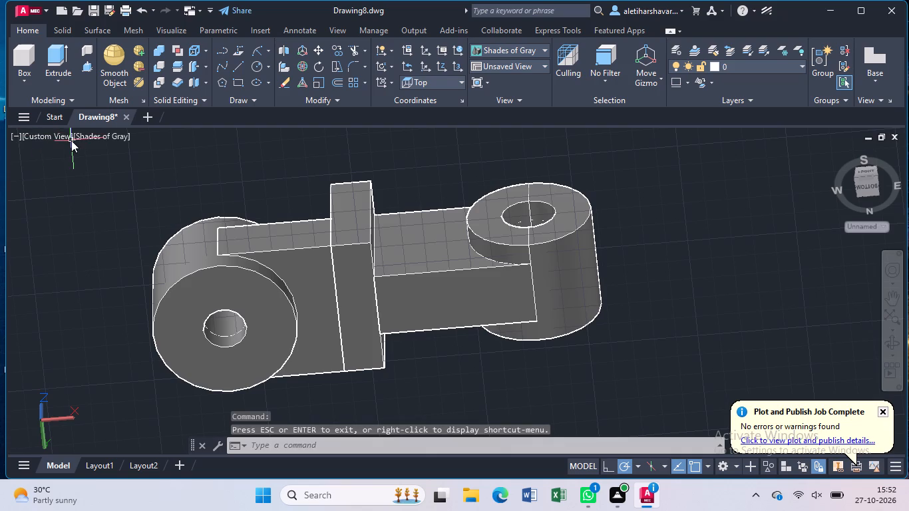
Inspect the whole part in the Top view and the Bottom view.
click(39, 135)
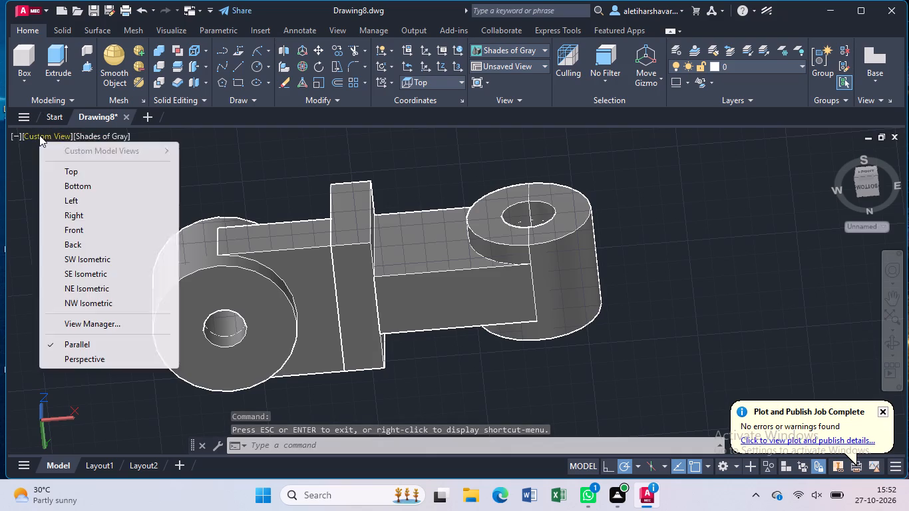
click(77, 166)
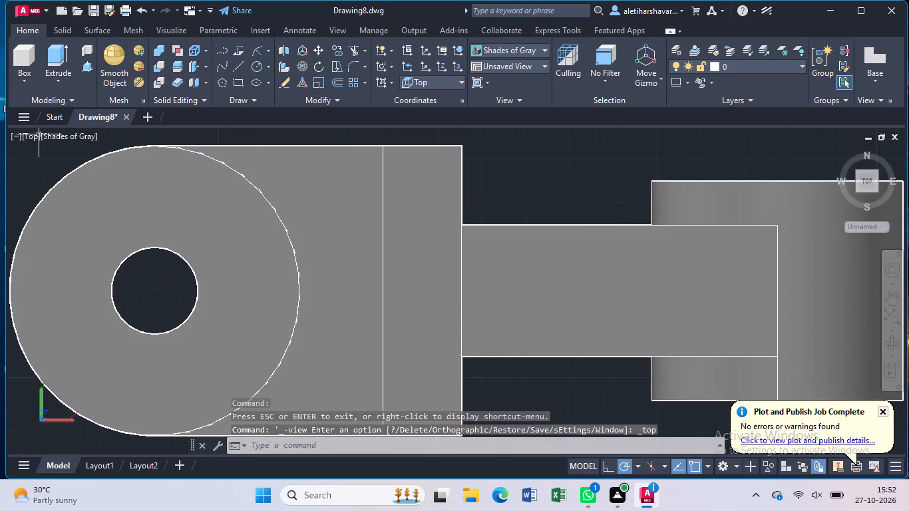
click(34, 137)
click(63, 183)
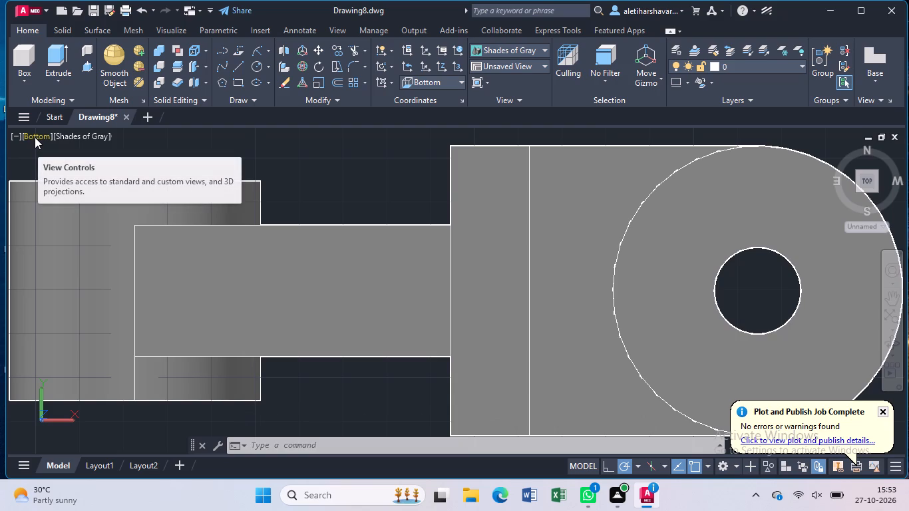
scroll(251, 214, down, 1)
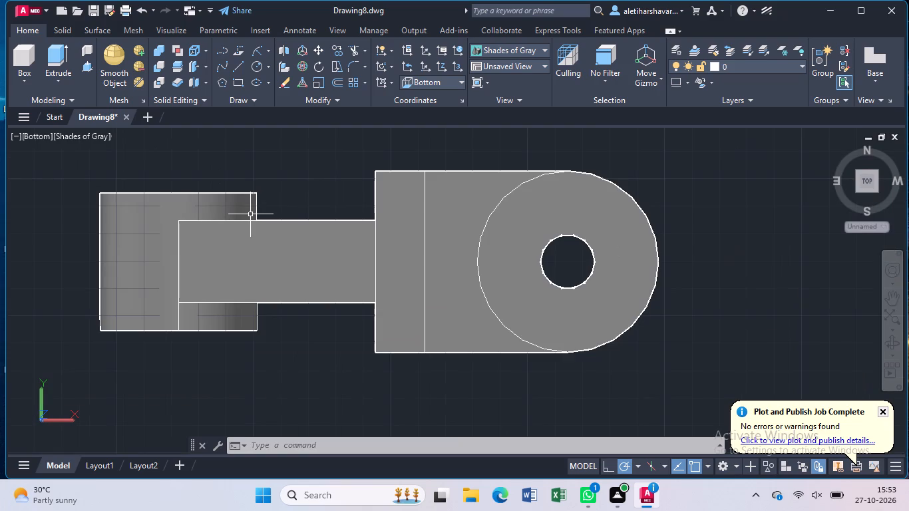
Switch the model to the SW Isometric view with the part in sight.
click(39, 136)
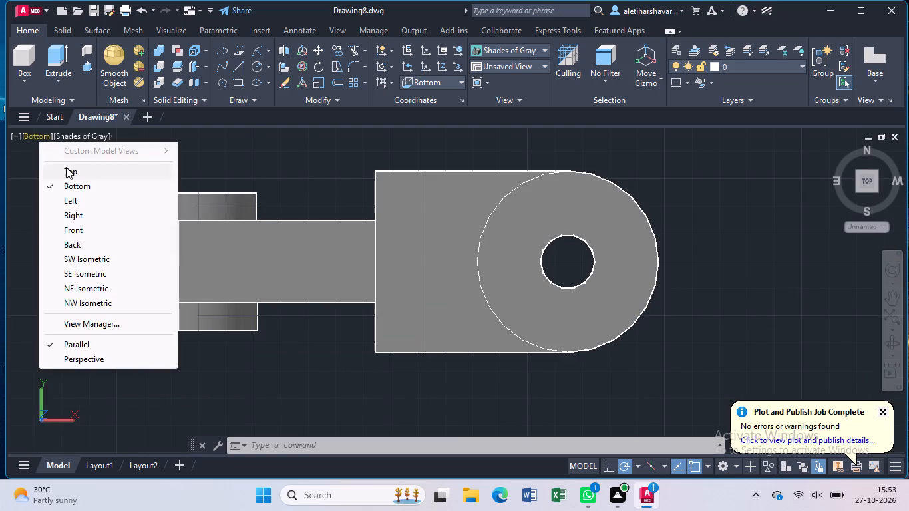
click(100, 256)
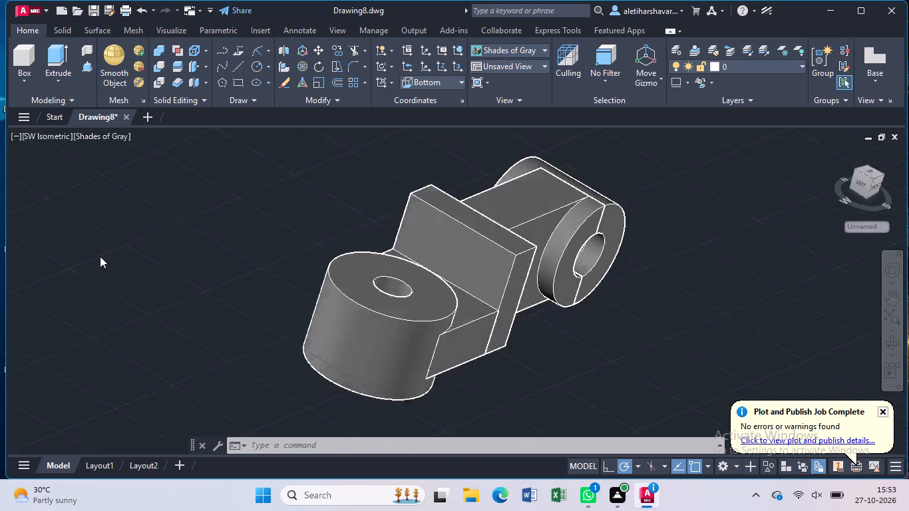
middle_drag(300, 309, 262, 279)
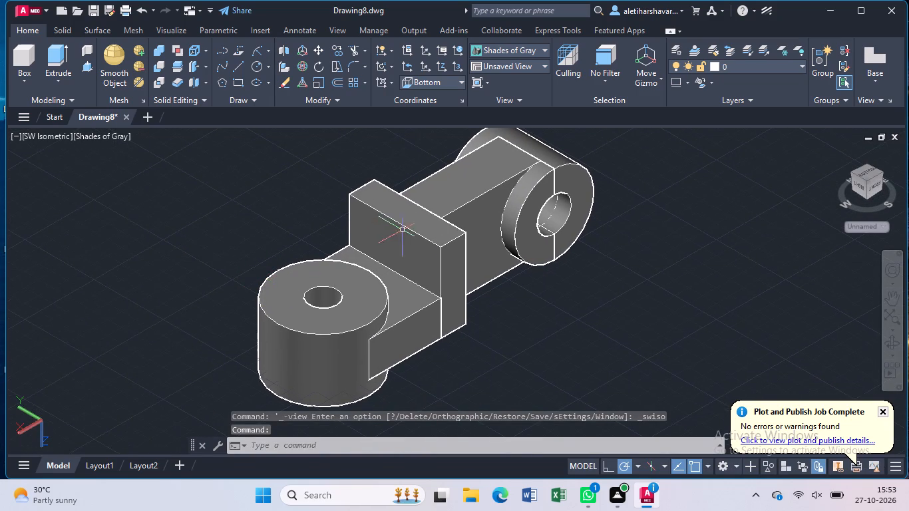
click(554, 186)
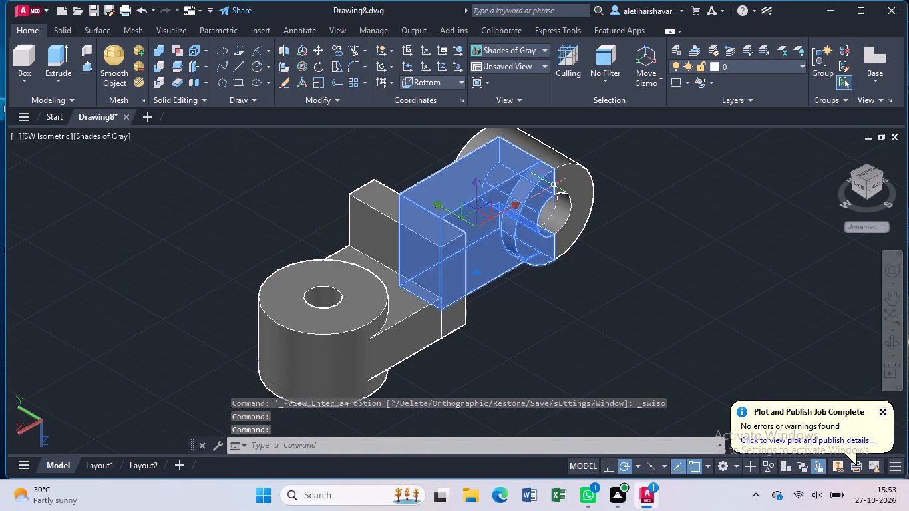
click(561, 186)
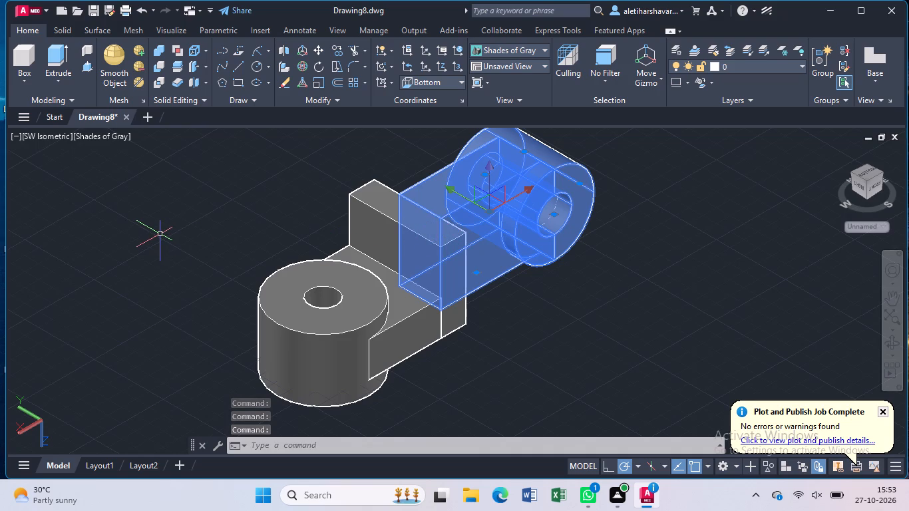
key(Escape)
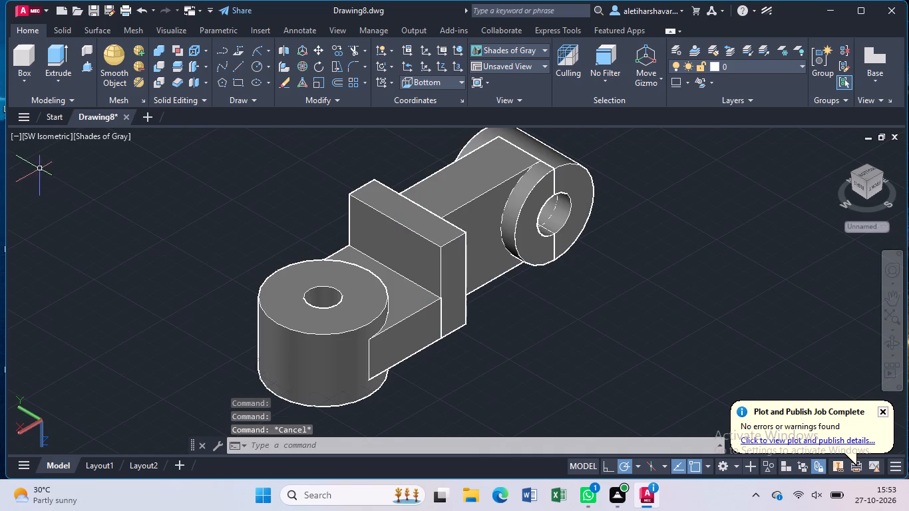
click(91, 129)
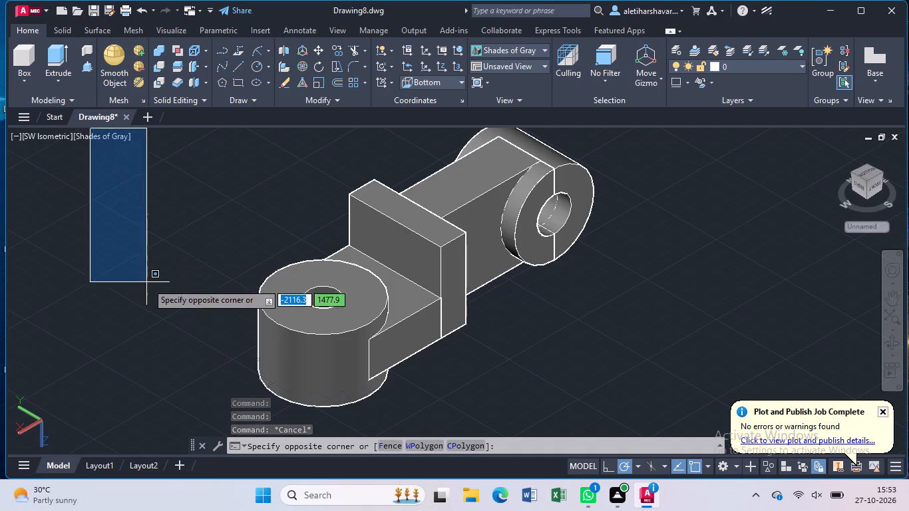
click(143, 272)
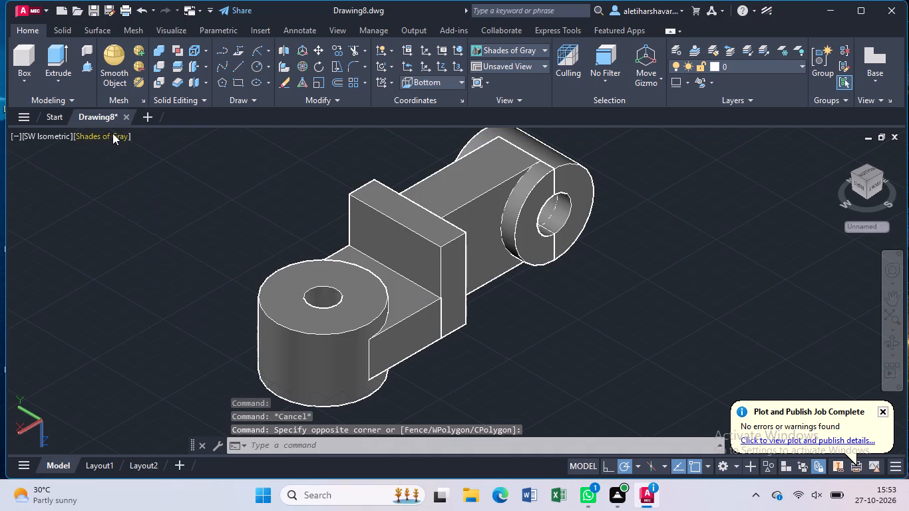
Try the 2D Wireframe visual style on the model, and set the visual style to Shaded.
click(112, 133)
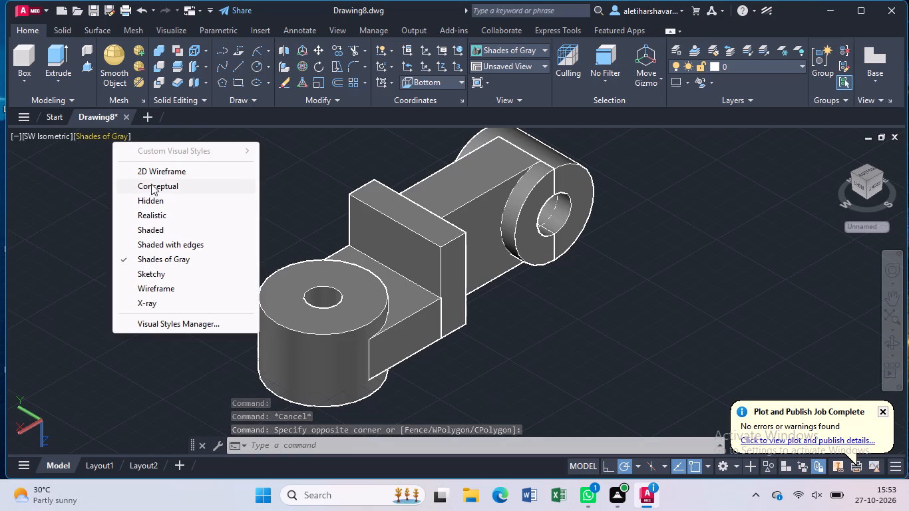
click(151, 173)
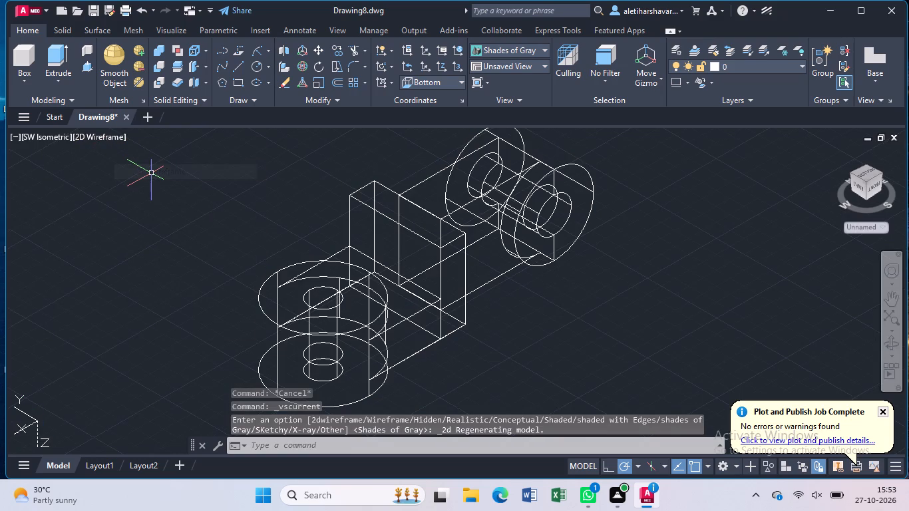
click(118, 134)
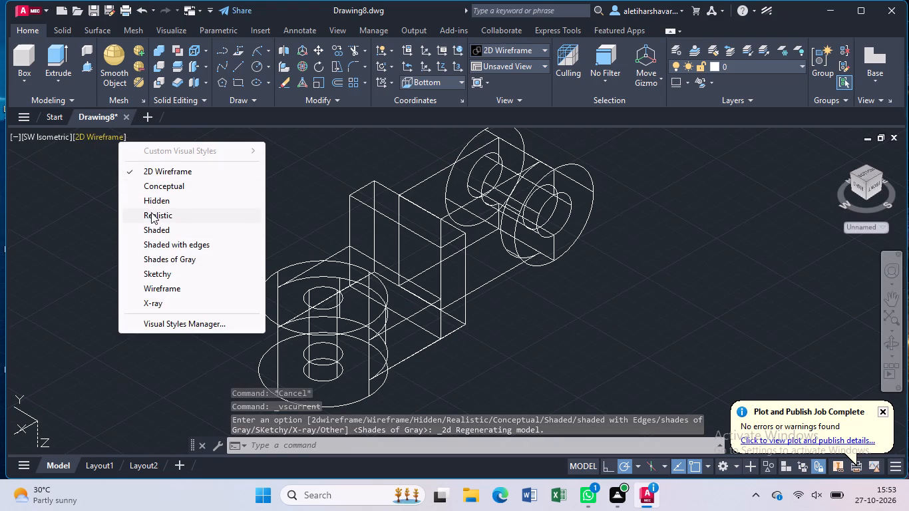
click(158, 230)
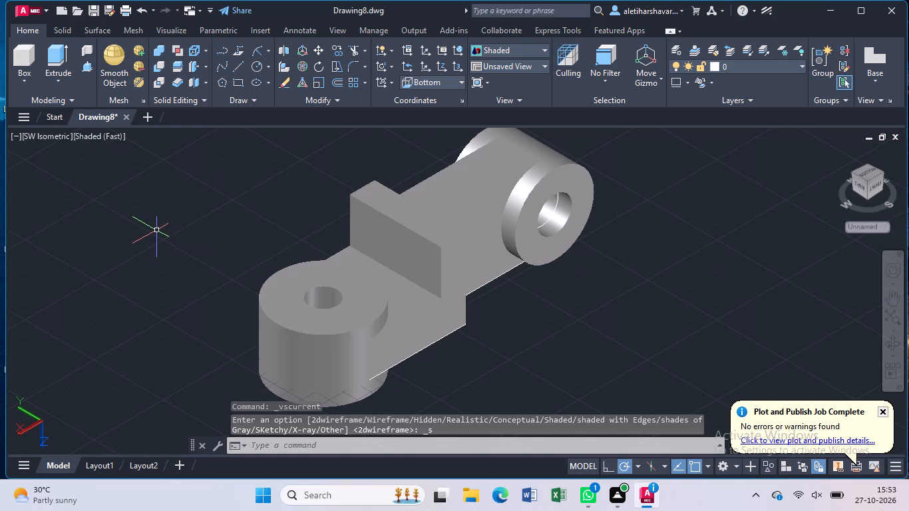
Save the drawing in the Documents folder under the name Crank Arm.
scroll(155, 230, down, 1)
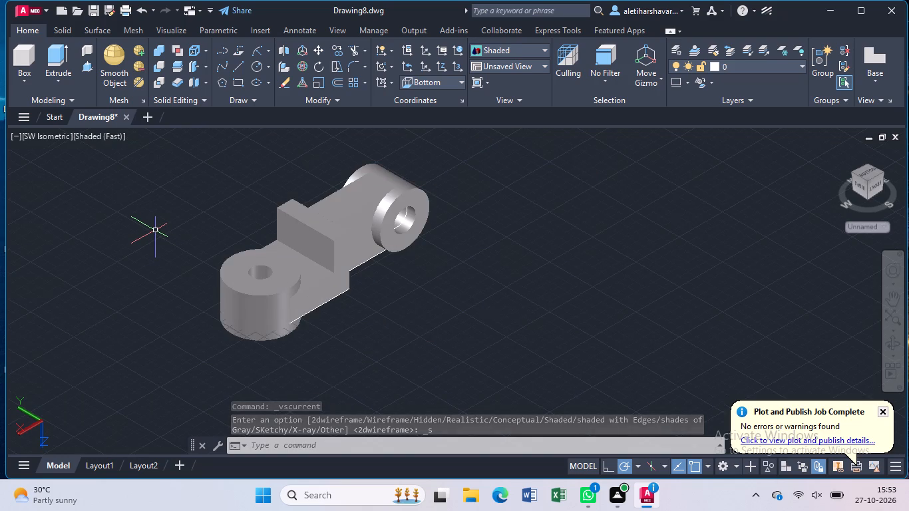
middle_click(212, 193)
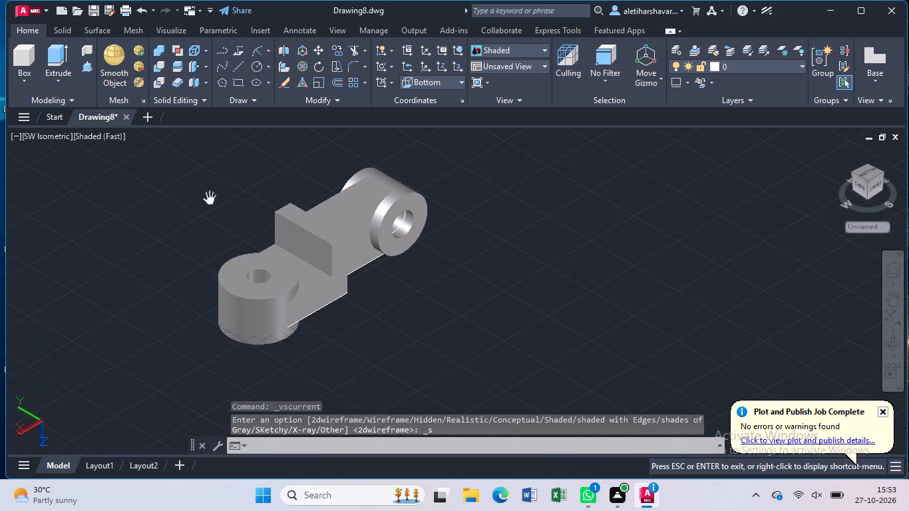
scroll(210, 198, up, 1)
middle_drag(261, 231, 242, 208)
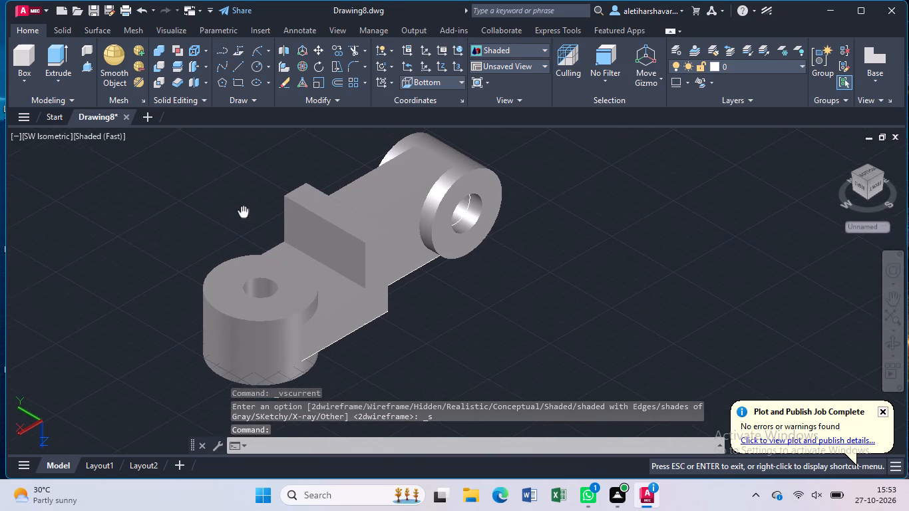
middle_drag(242, 208, 242, 207)
scroll(246, 207, down, 1)
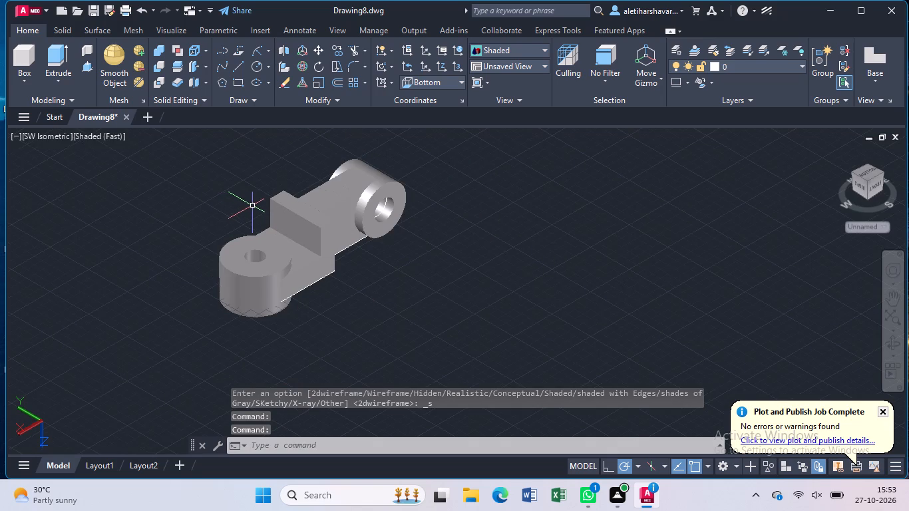
middle_drag(258, 208, 343, 219)
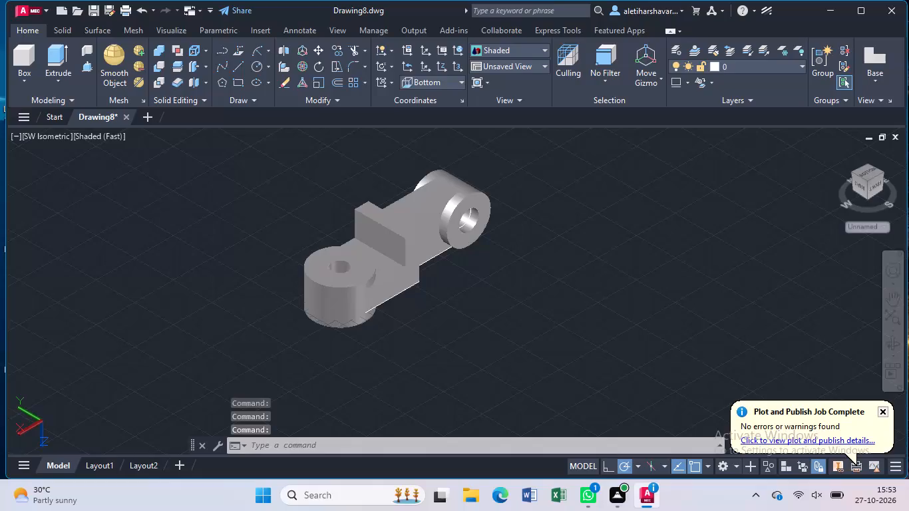
key(ctrl+s)
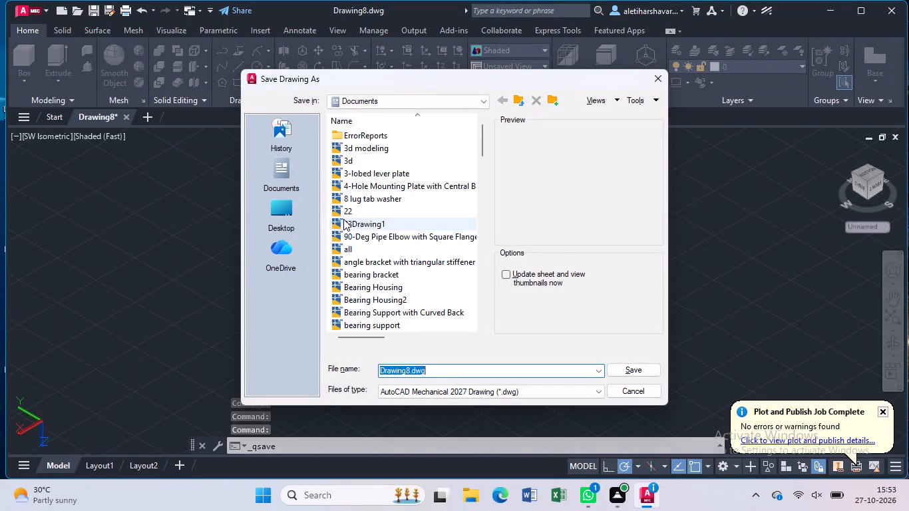
key(BackSpace)
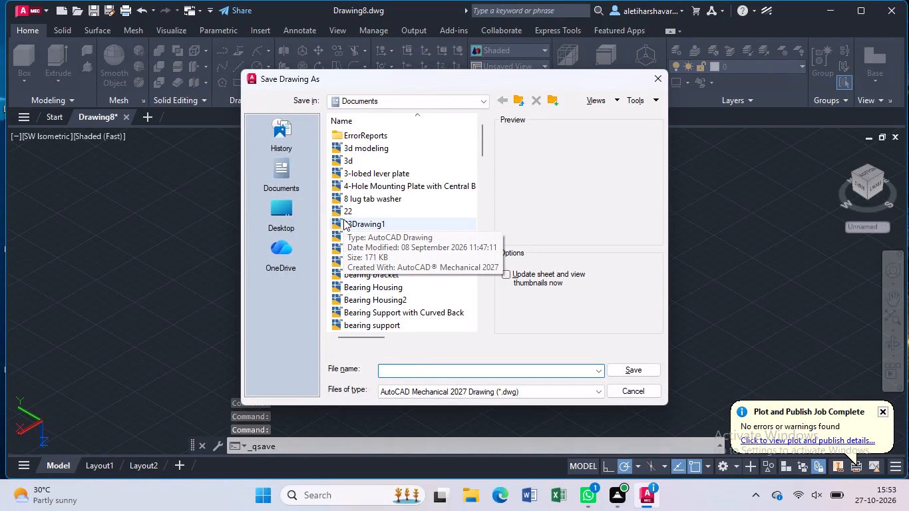
key(ctrl+v)
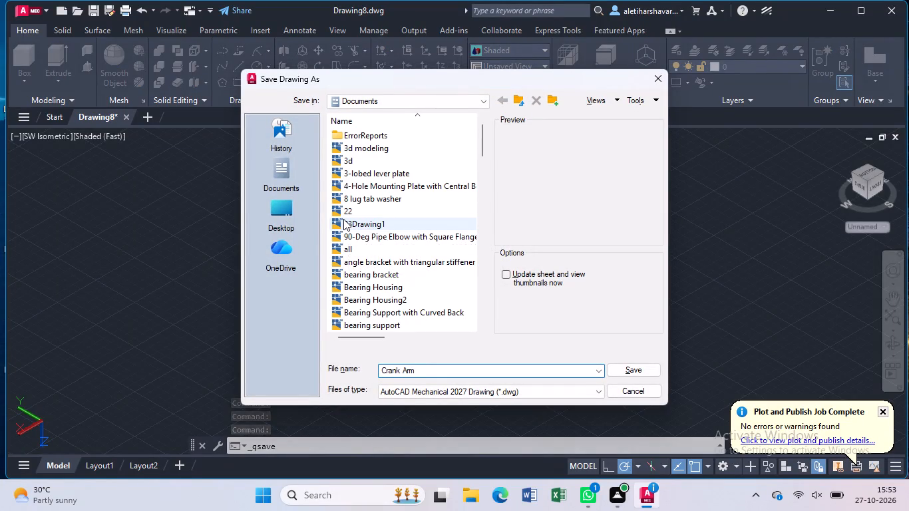
click(638, 367)
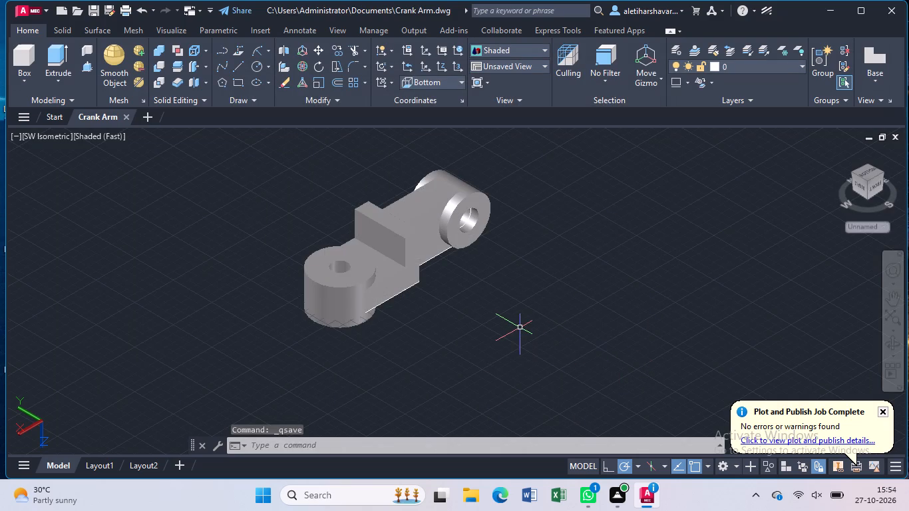
Set up a centred landscape plot of the model with DWG To PDF.pc3 on ISO A4 (297.00 x 210.00 MM) paper.
text(plo)
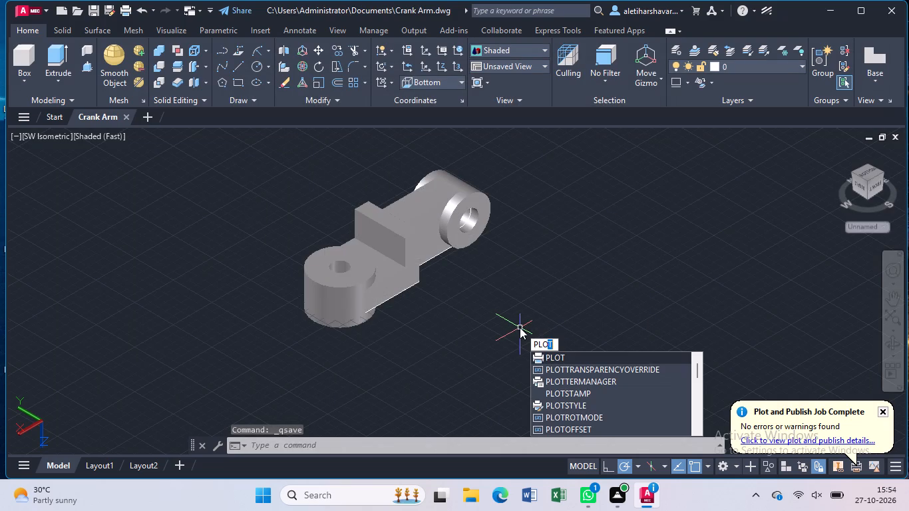
click(554, 357)
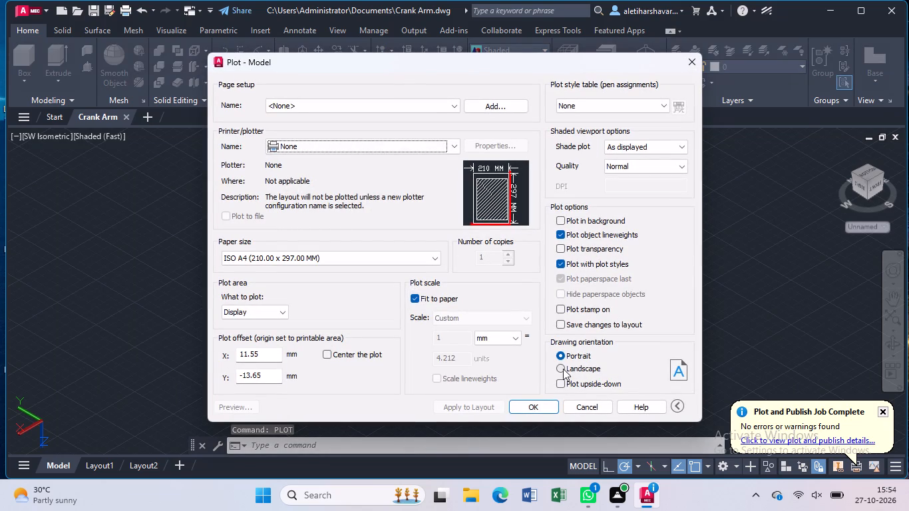
click(562, 368)
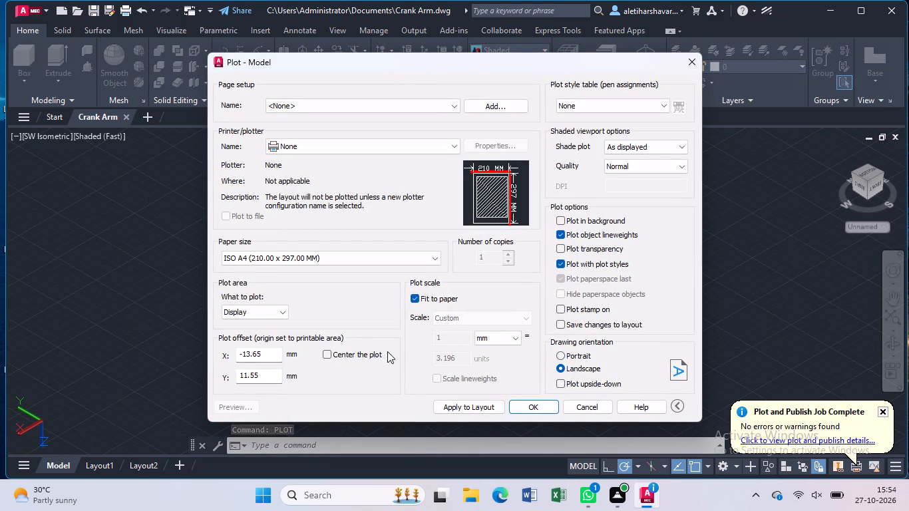
click(329, 353)
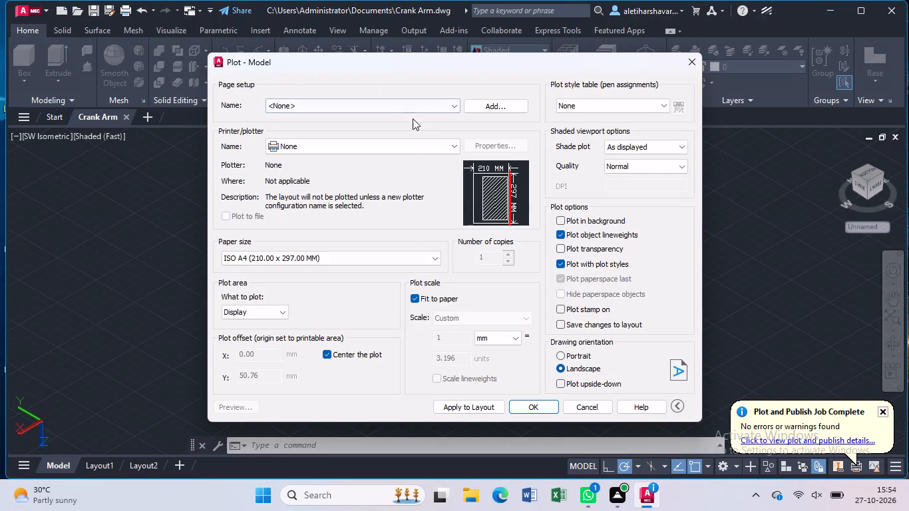
click(455, 144)
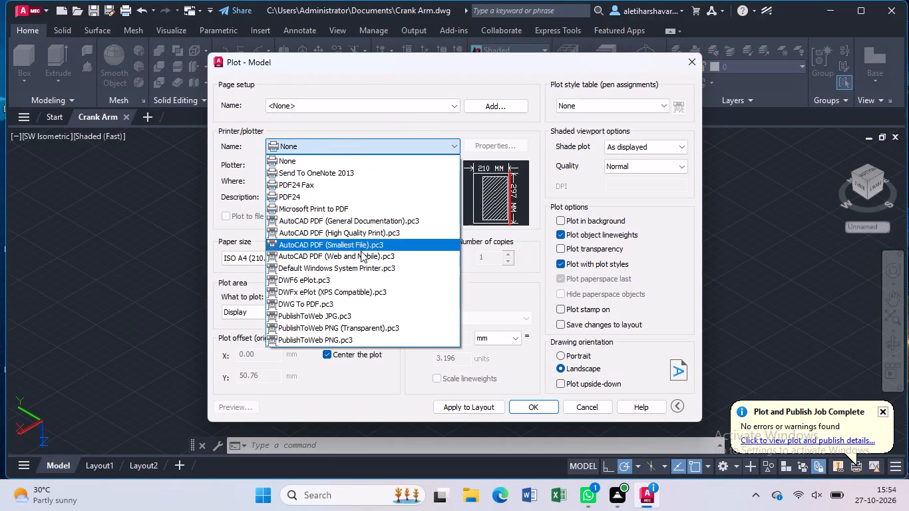
click(350, 308)
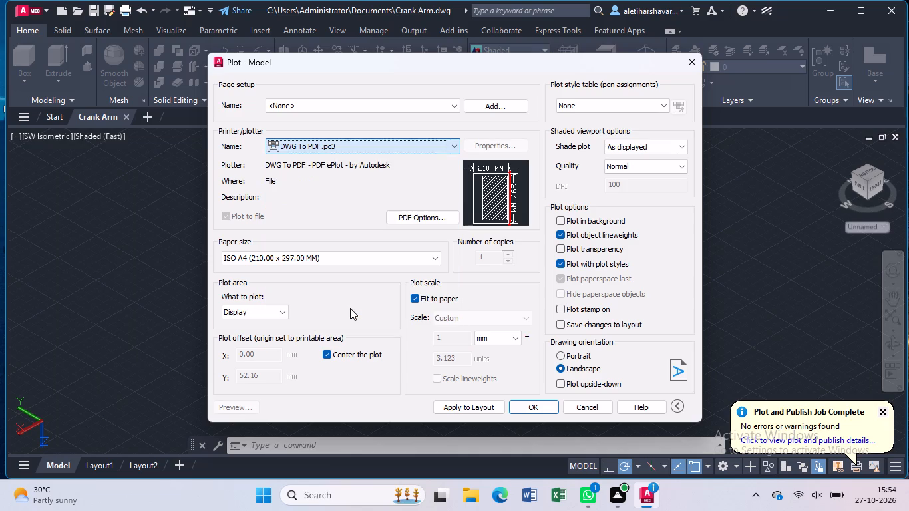
click(433, 259)
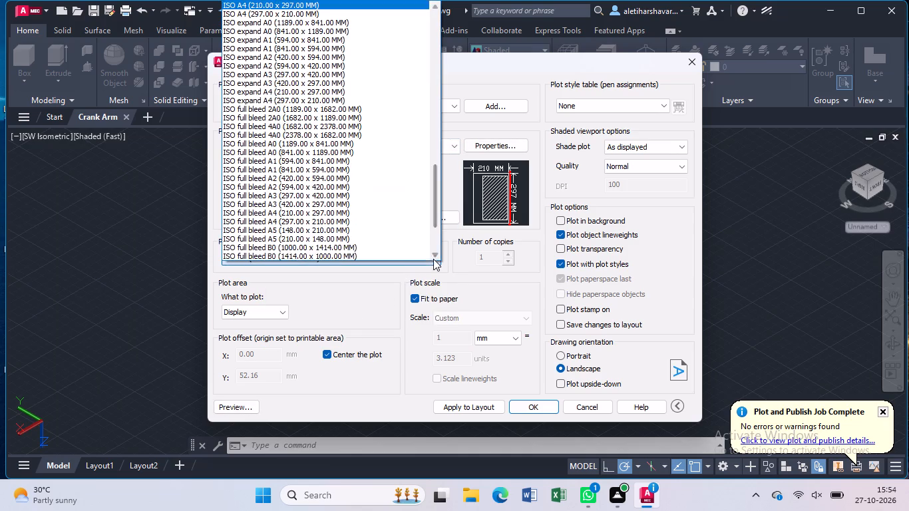
click(348, 13)
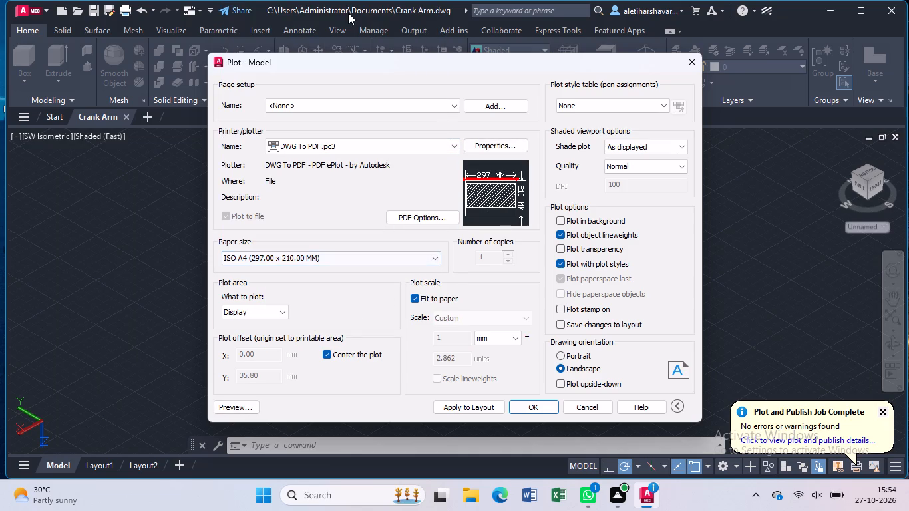
Set the plot area to a window framing the whole crank arm with a margin around it.
click(282, 310)
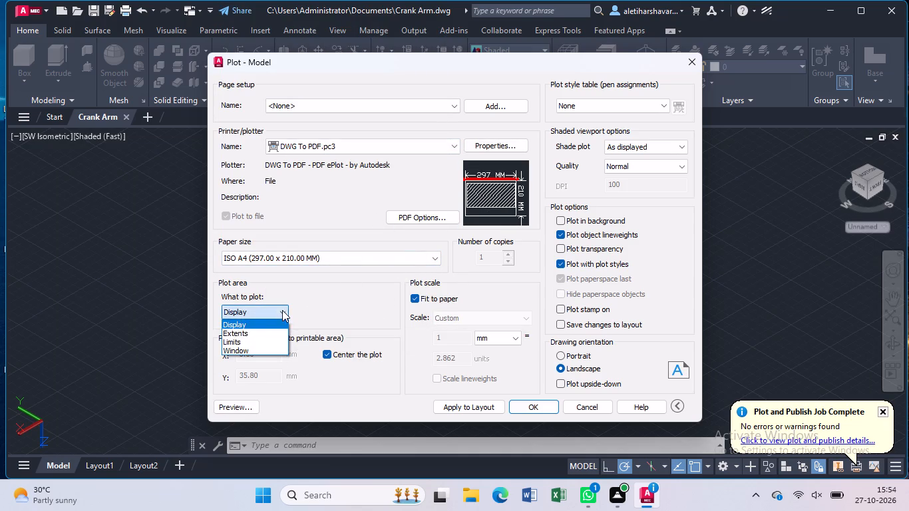
click(275, 350)
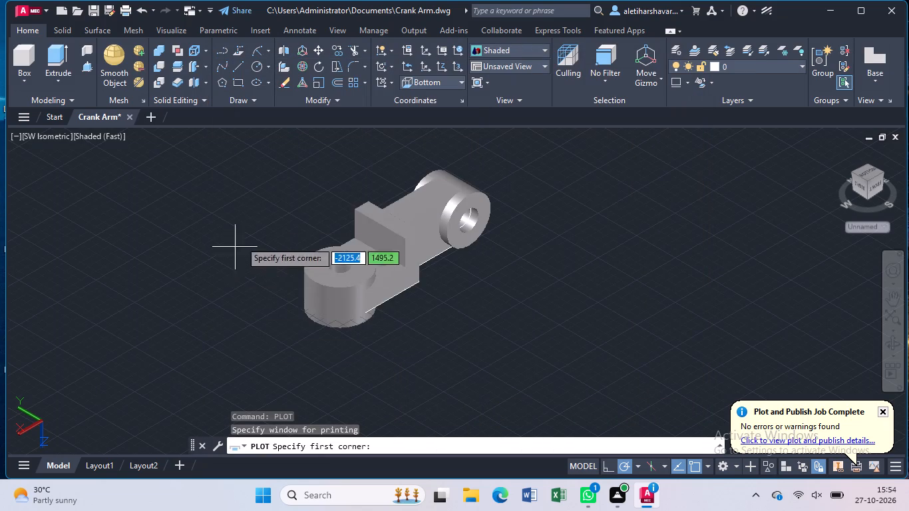
click(277, 144)
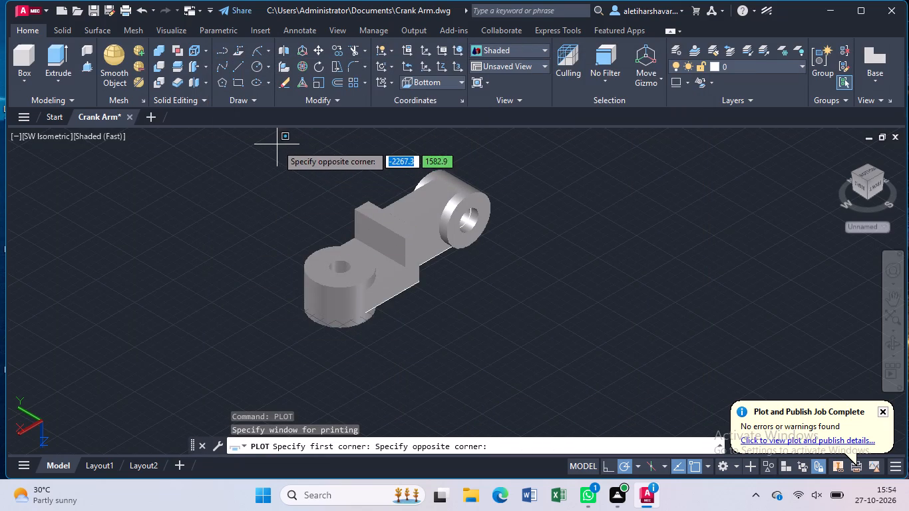
click(580, 359)
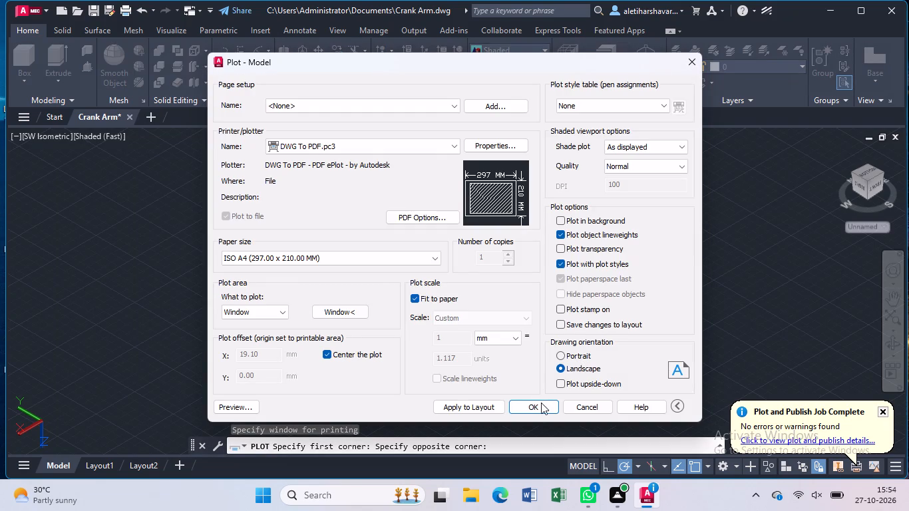
Plot the model to Crank Arm-Model.pdf in the Documents folder and close the resulting PDF in Adobe Acrobat.
click(542, 405)
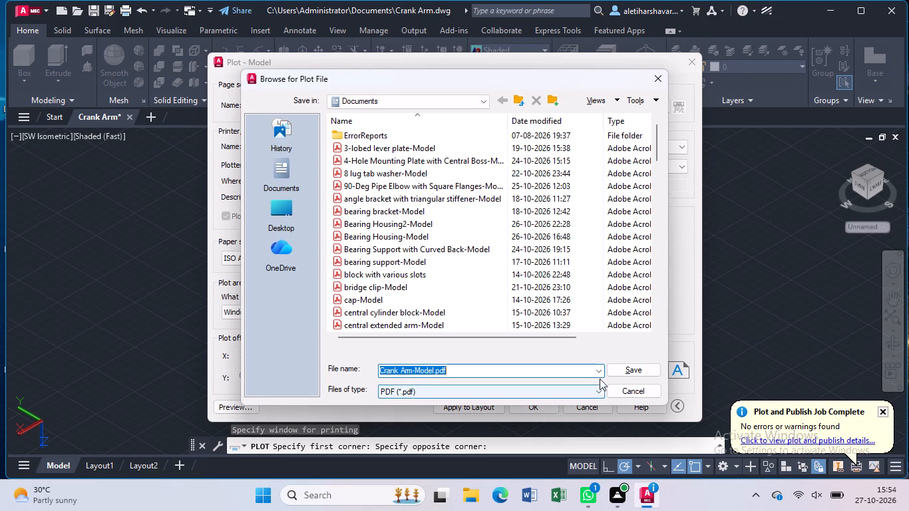
click(625, 371)
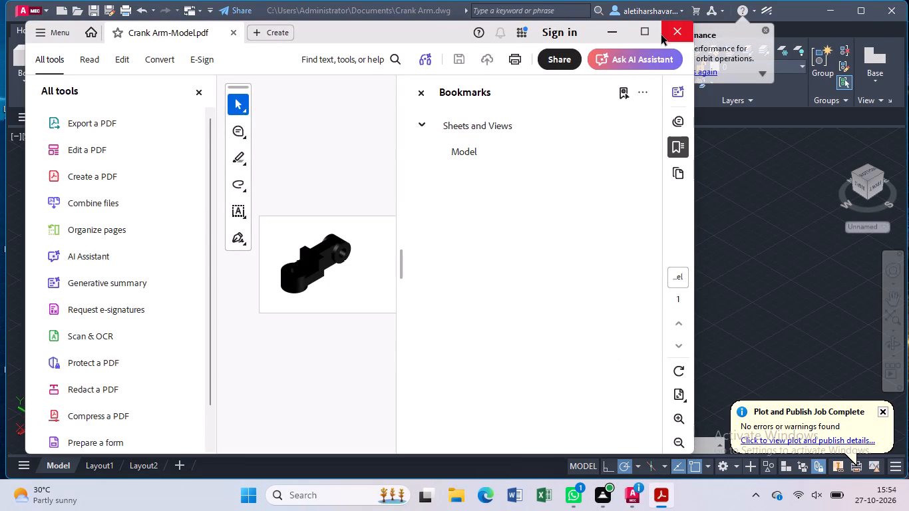
click(661, 35)
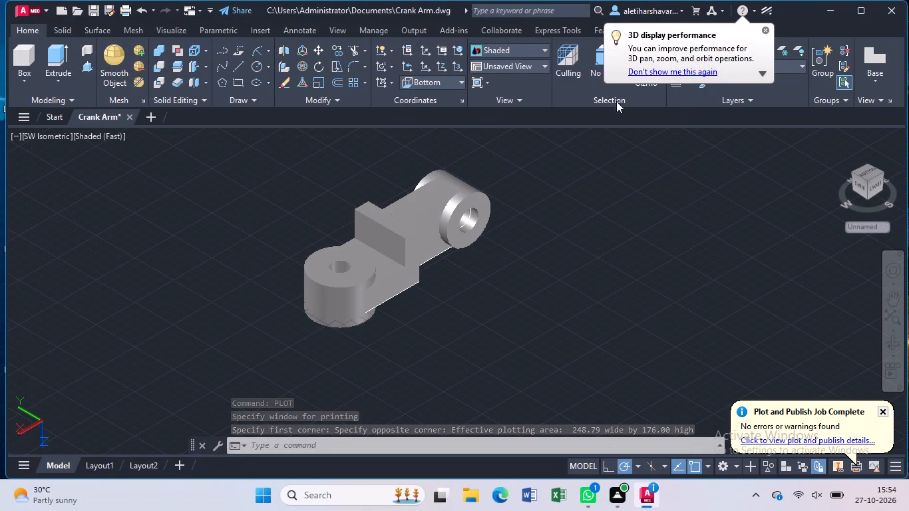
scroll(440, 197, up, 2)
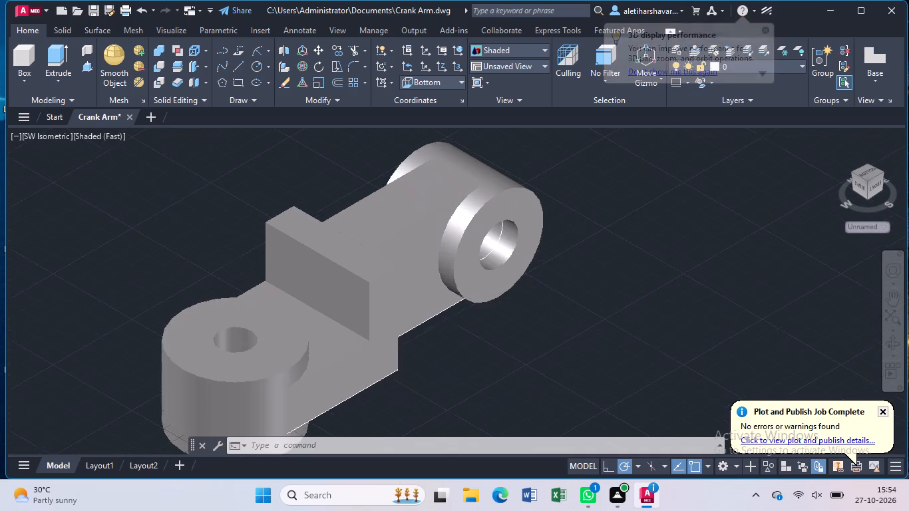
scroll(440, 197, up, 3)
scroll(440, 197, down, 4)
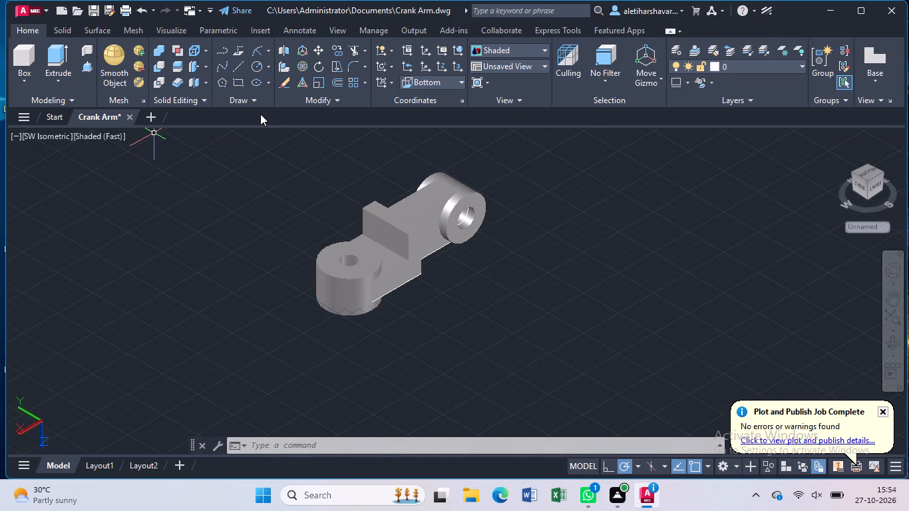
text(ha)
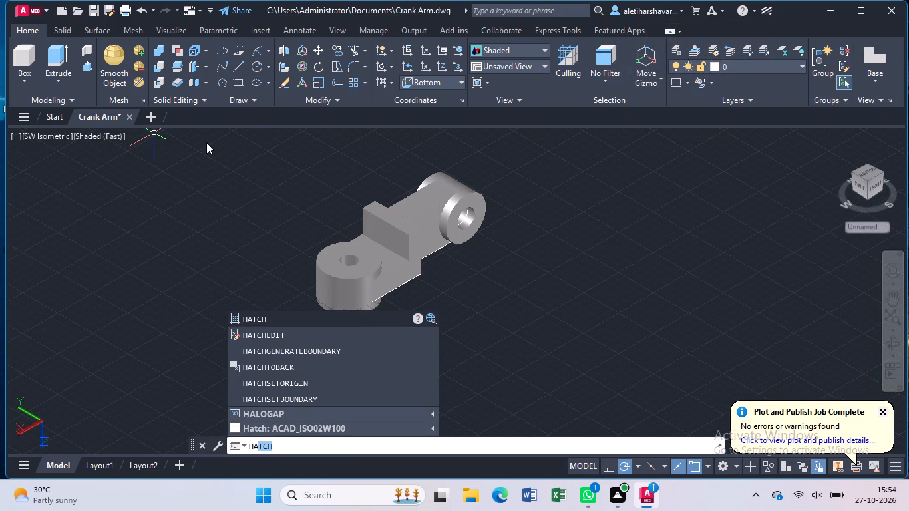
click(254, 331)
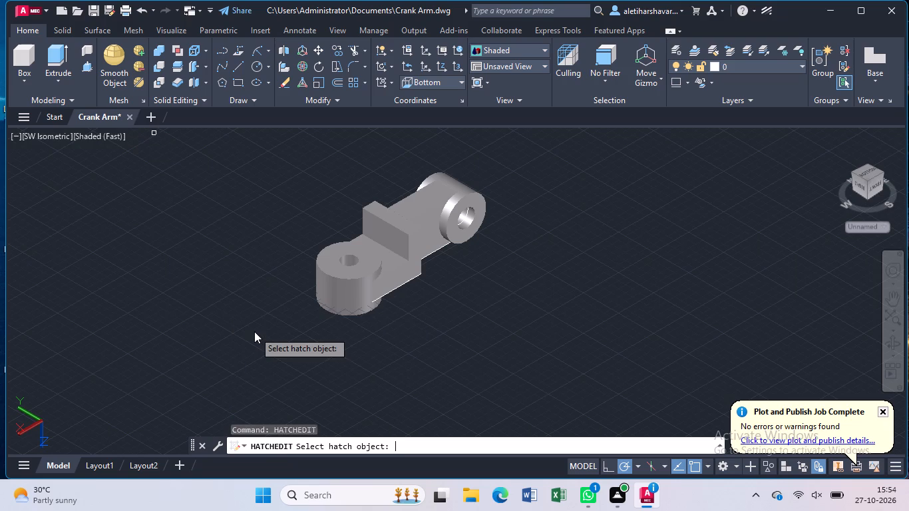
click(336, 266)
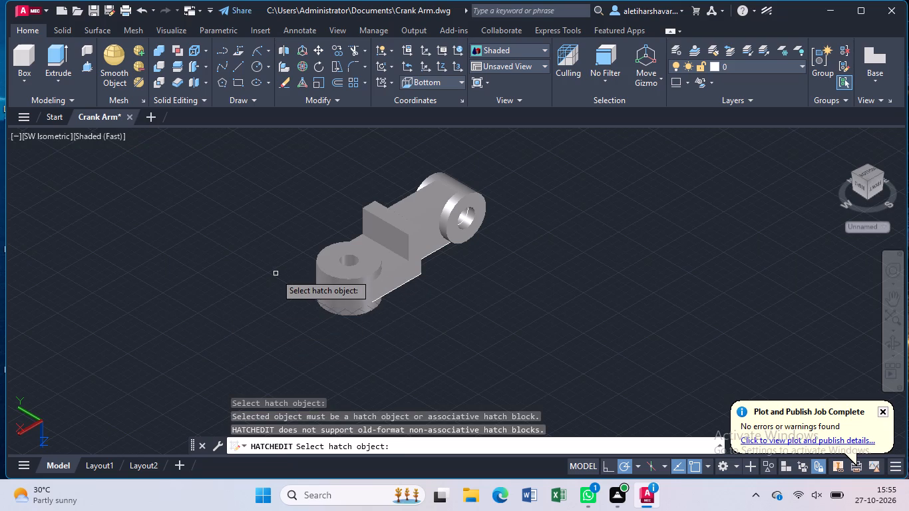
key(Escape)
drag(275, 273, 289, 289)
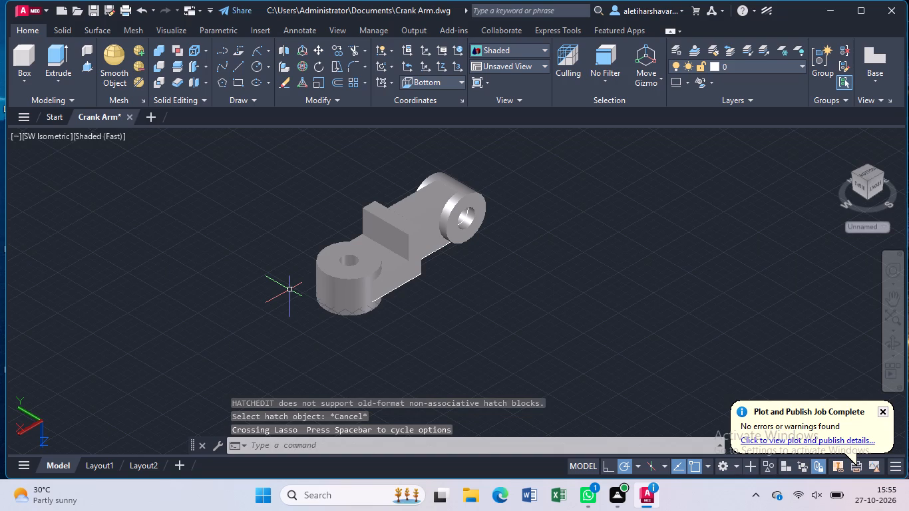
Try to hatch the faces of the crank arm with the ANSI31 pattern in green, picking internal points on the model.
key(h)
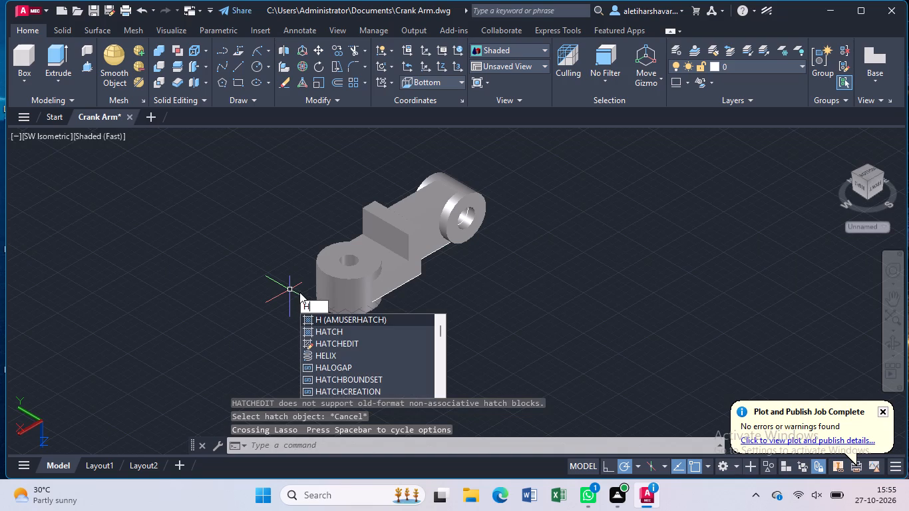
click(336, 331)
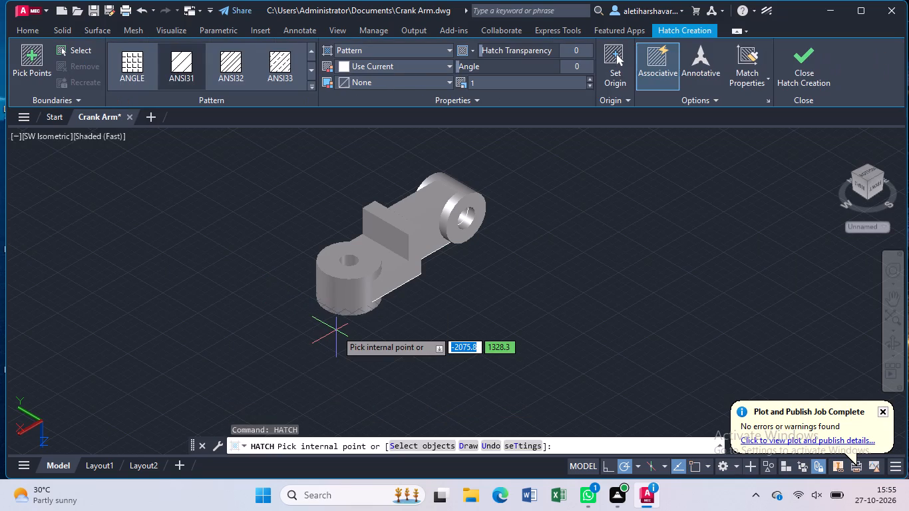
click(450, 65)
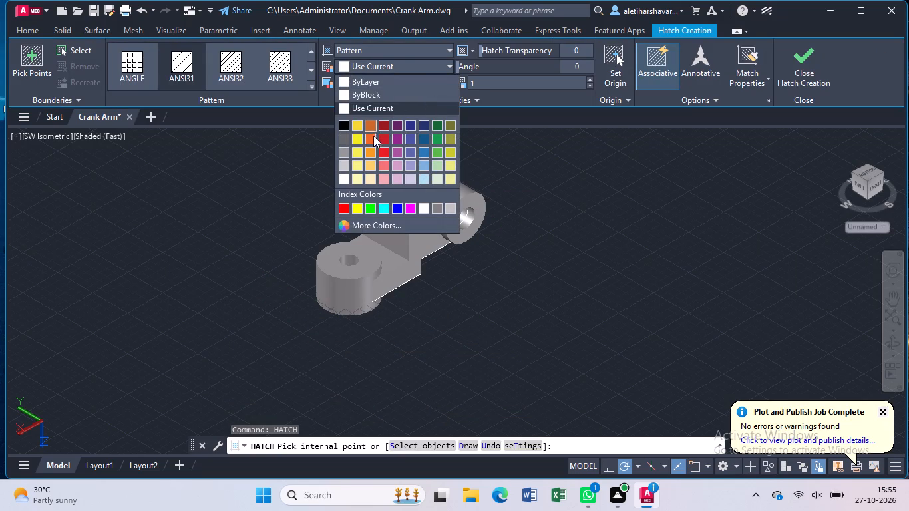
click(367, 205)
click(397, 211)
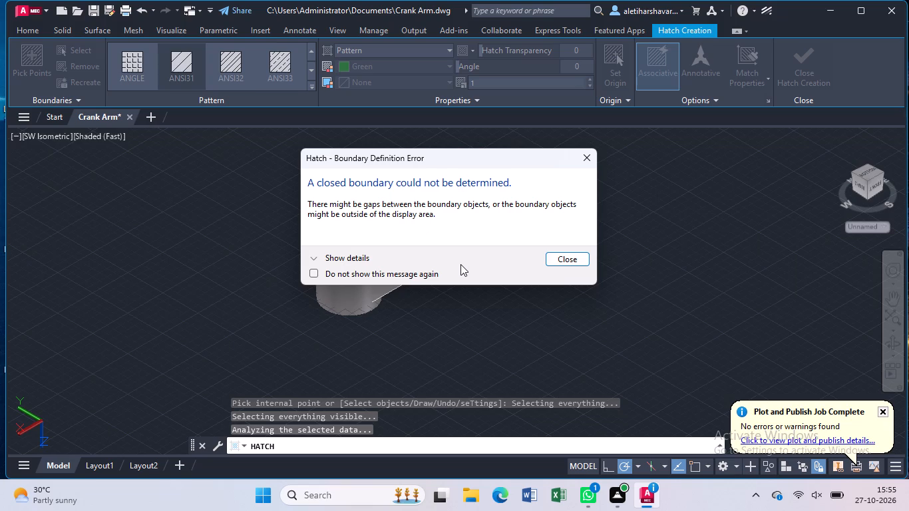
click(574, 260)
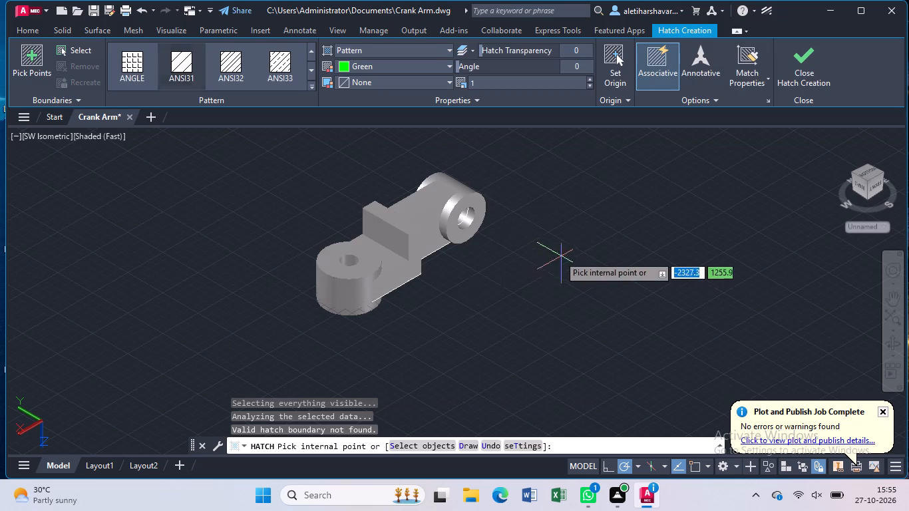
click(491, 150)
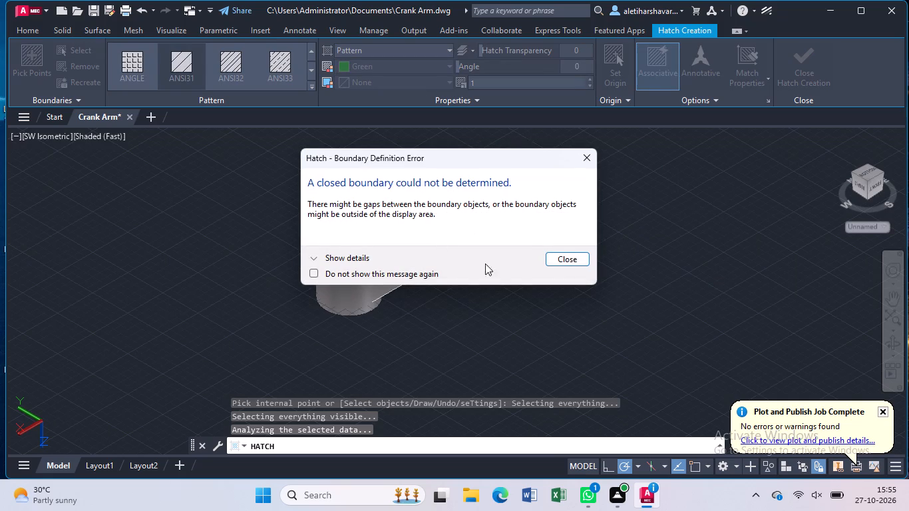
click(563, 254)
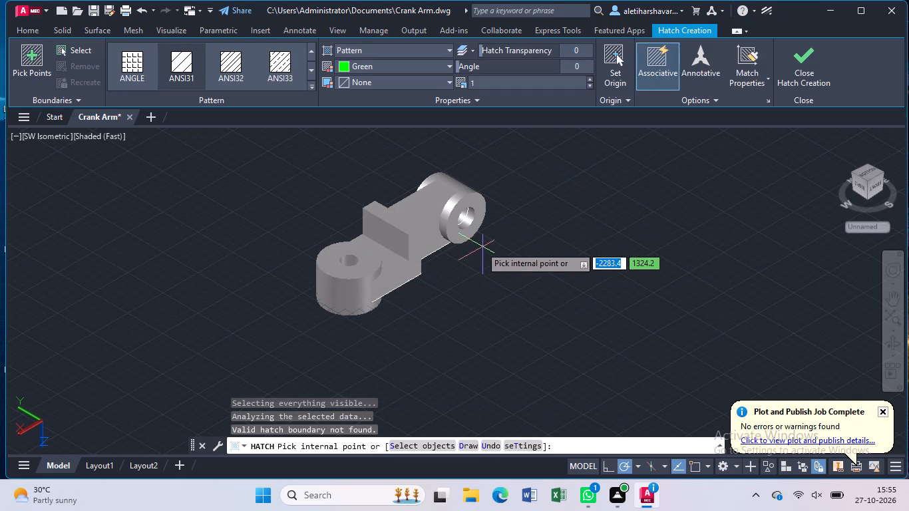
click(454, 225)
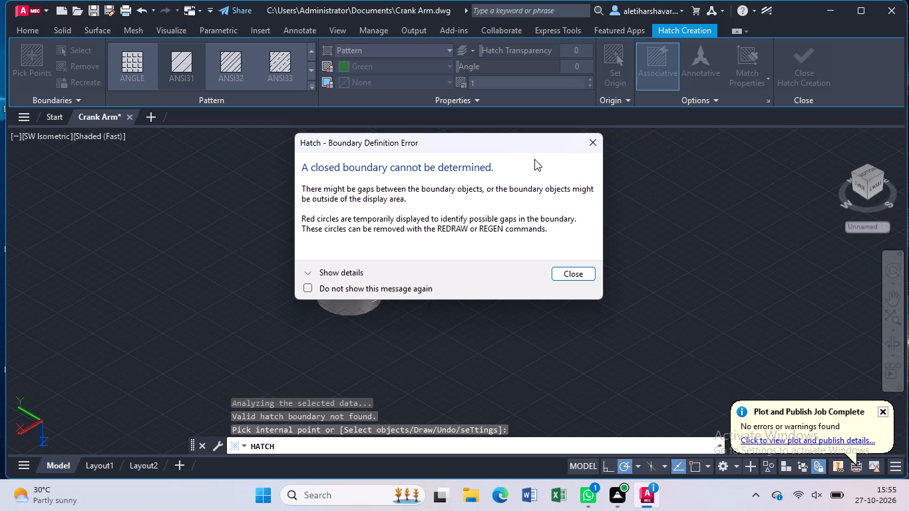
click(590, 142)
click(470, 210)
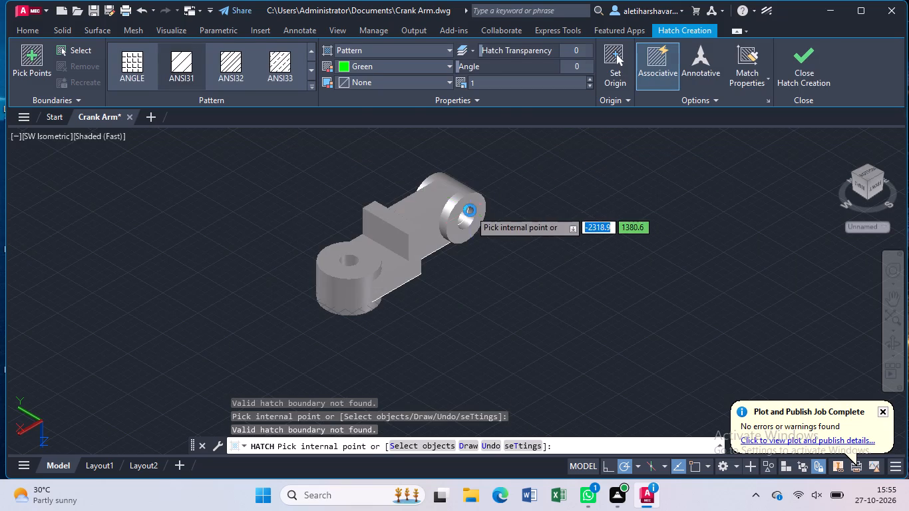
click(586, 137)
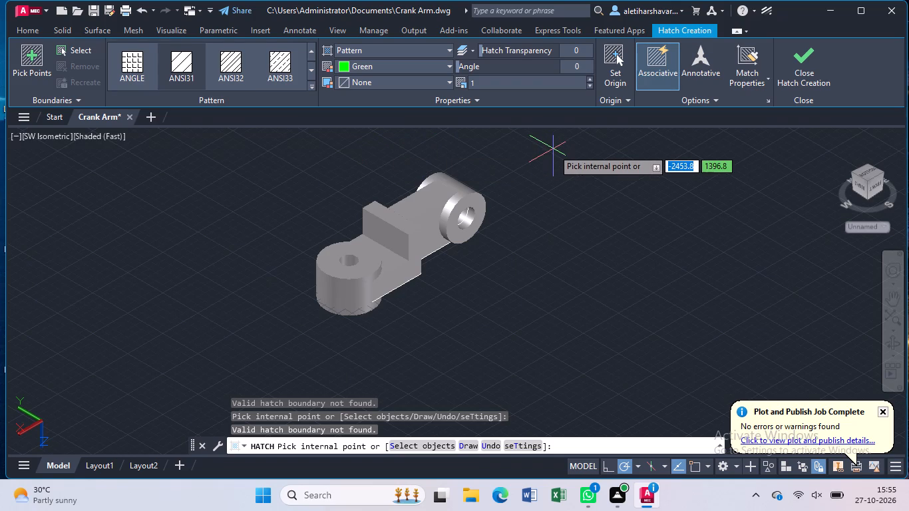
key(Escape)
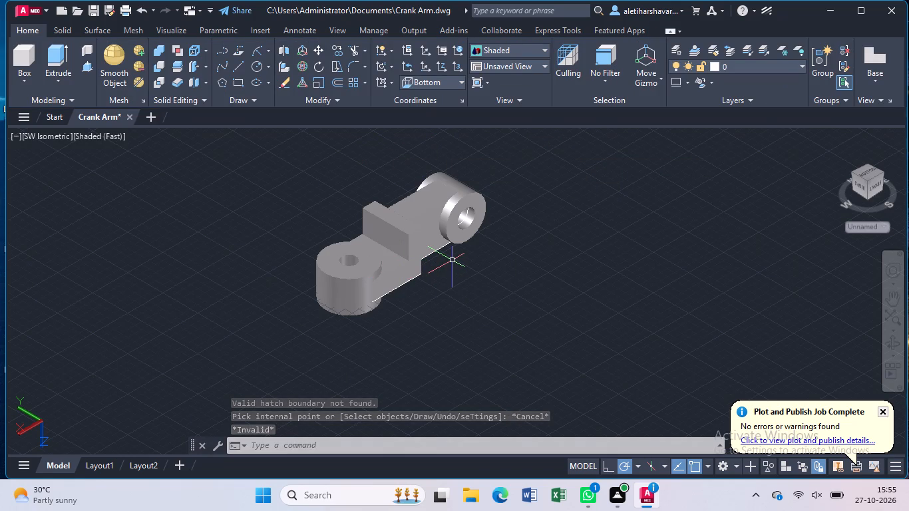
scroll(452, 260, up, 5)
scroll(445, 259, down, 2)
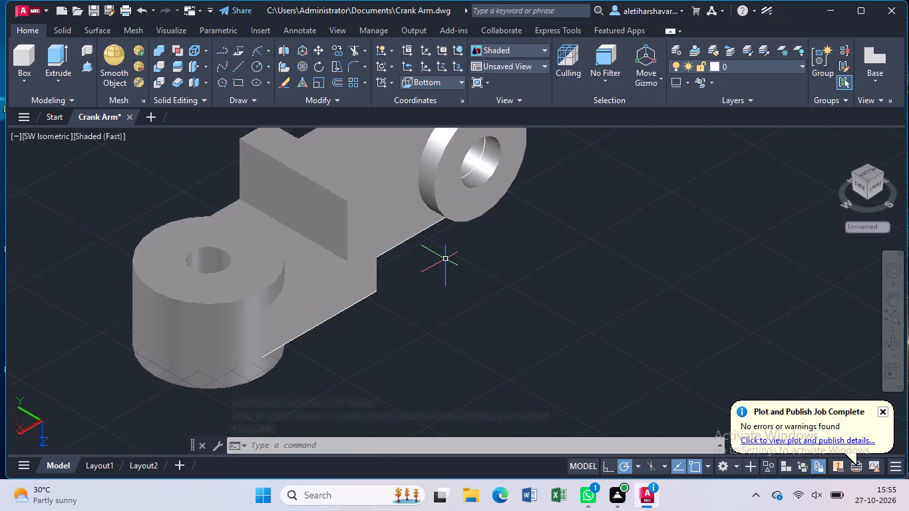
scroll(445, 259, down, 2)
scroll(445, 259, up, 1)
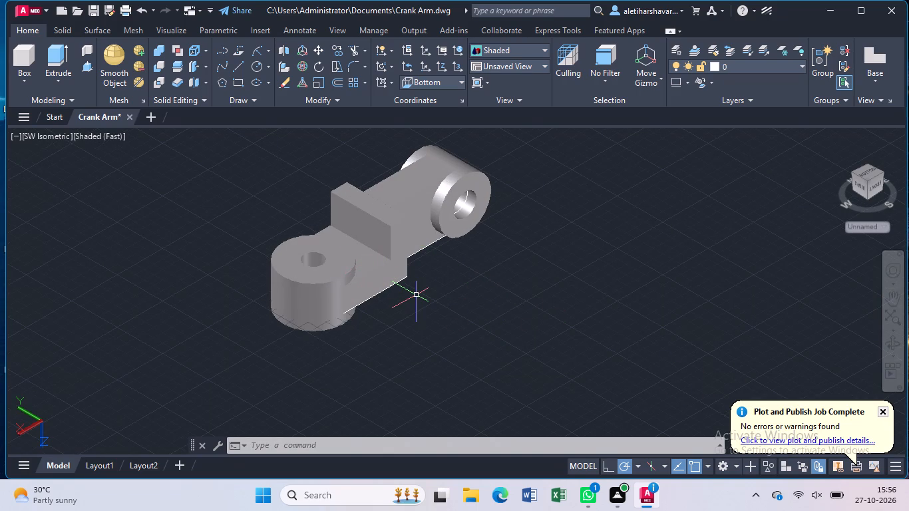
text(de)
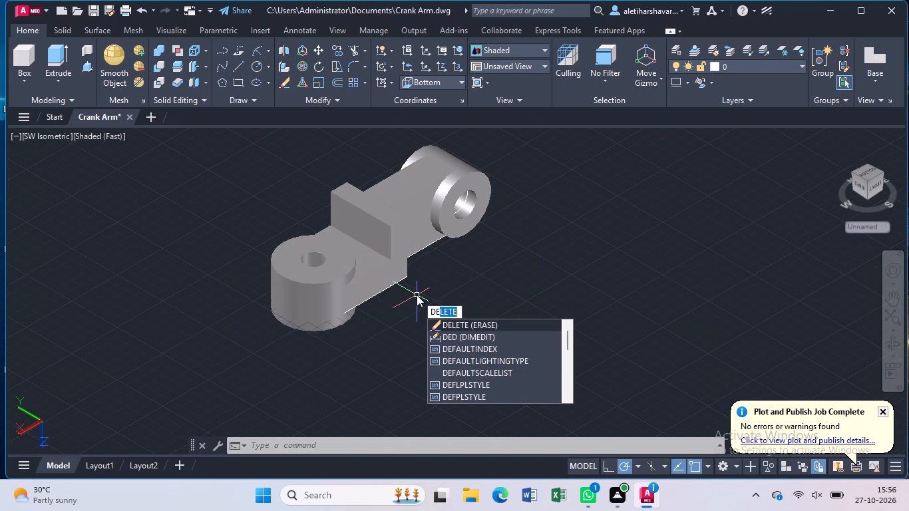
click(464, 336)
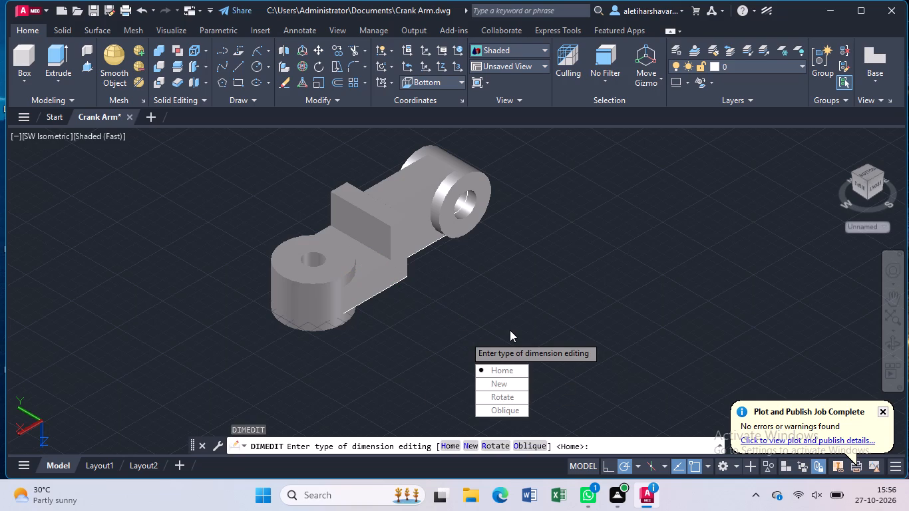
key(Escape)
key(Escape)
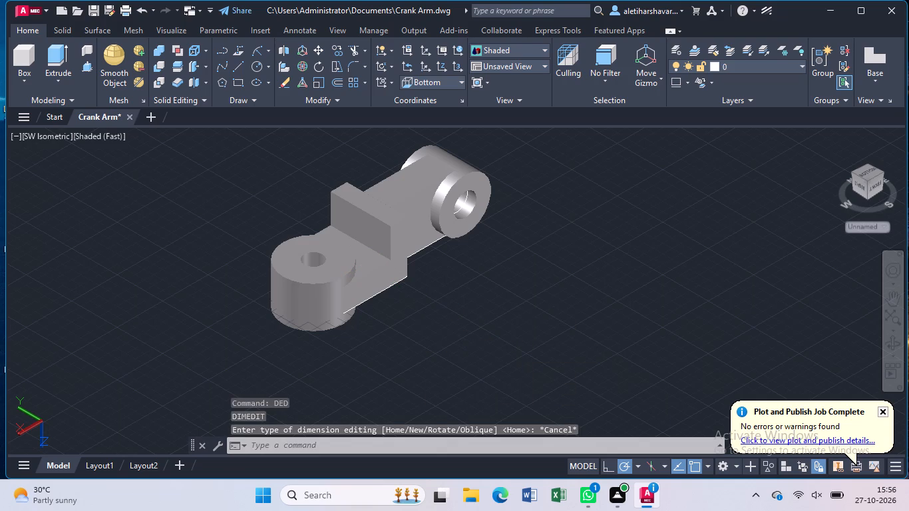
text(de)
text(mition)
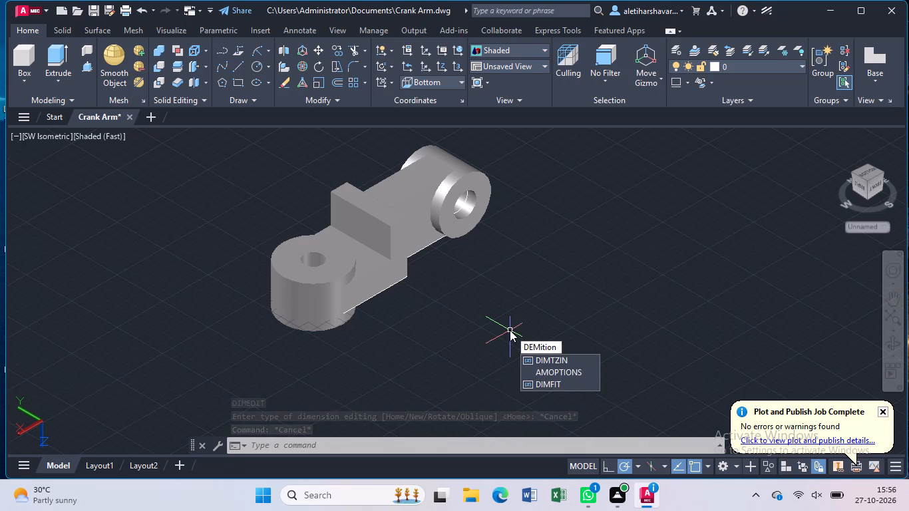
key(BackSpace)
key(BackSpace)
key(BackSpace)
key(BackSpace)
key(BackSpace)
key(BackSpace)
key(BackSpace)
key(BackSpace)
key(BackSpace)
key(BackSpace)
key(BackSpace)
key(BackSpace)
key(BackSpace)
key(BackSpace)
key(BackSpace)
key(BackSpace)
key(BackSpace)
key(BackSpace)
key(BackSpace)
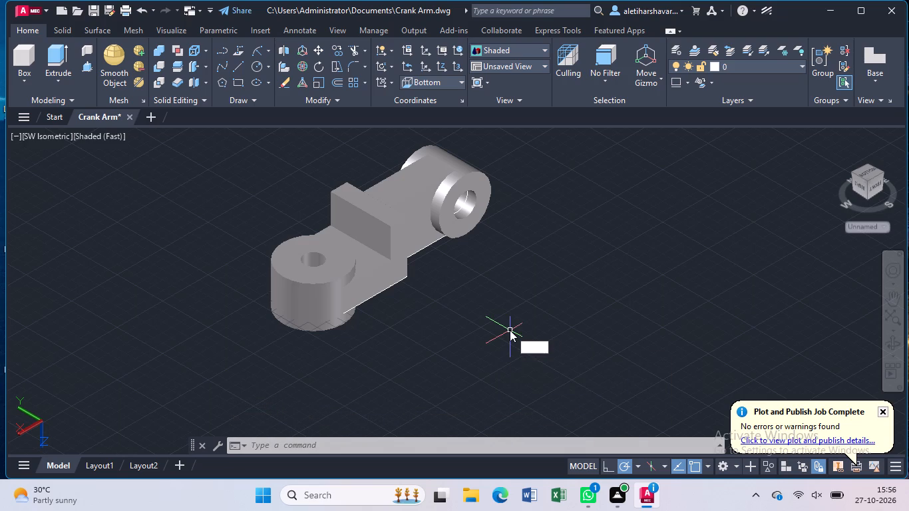
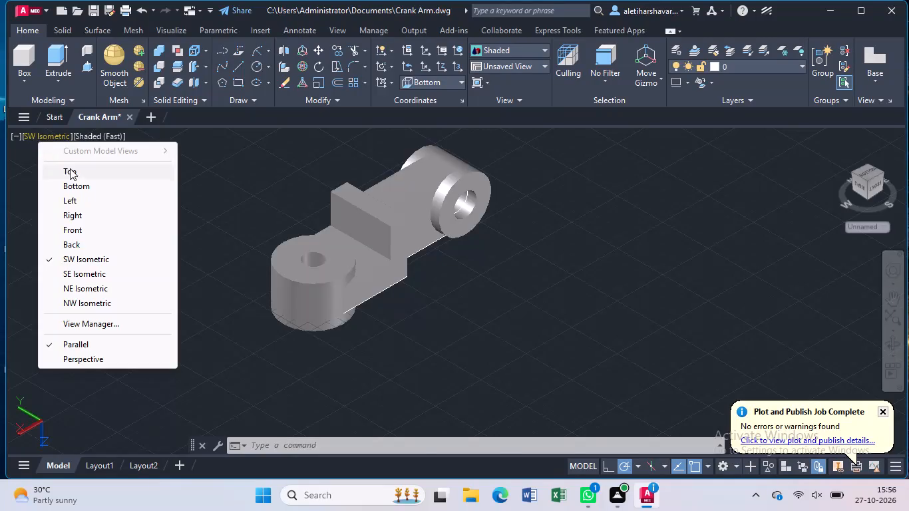
In the top view, draw a circle of radius 7 on the raised cross block, midway across the arm's width.
click(70, 168)
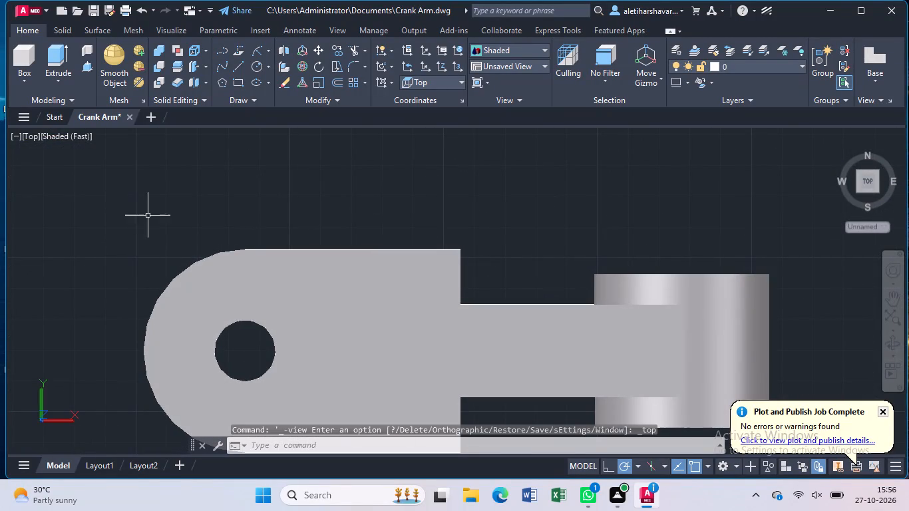
middle_drag(238, 273, 190, 194)
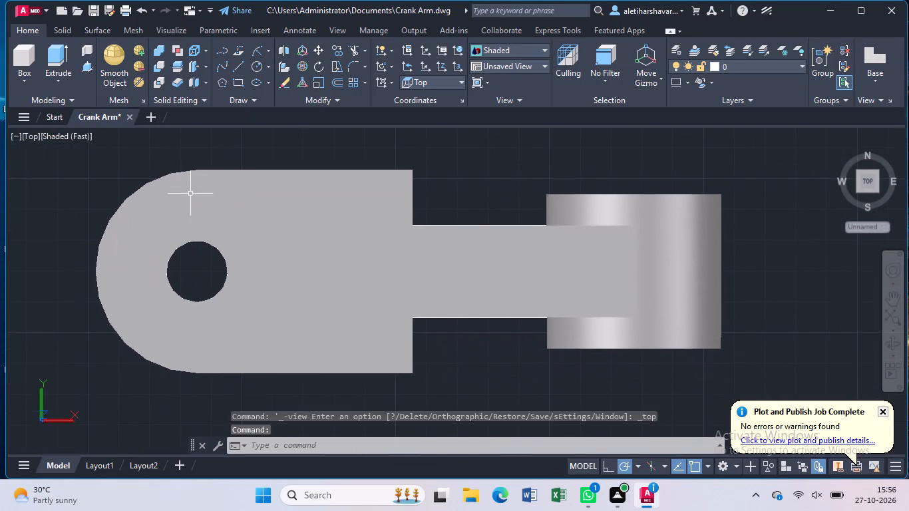
click(260, 64)
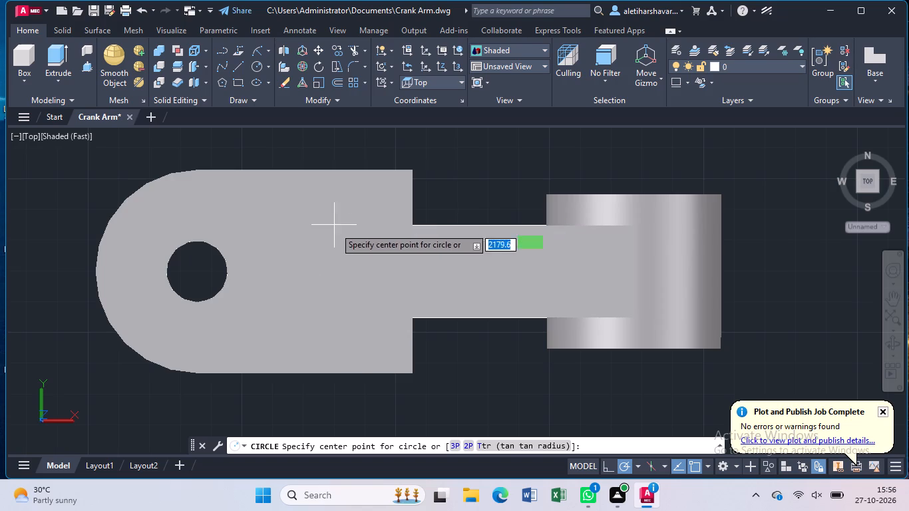
click(373, 275)
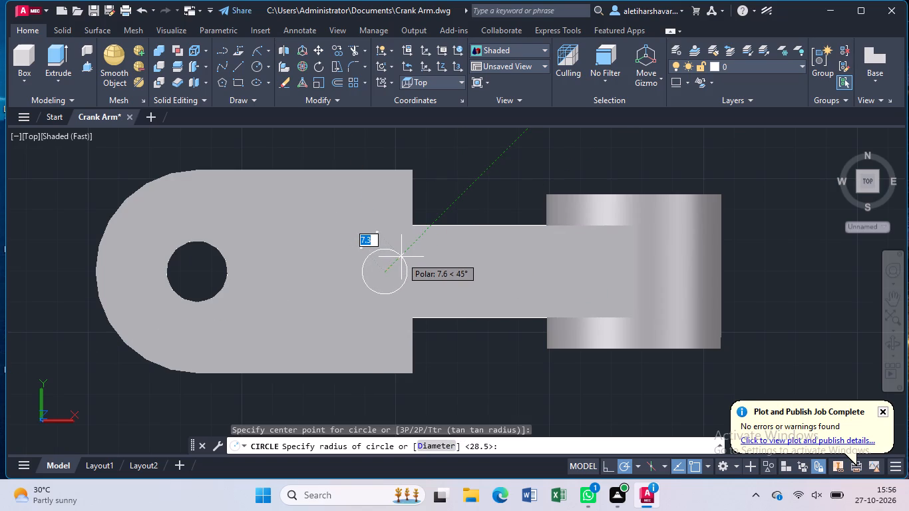
key(7)
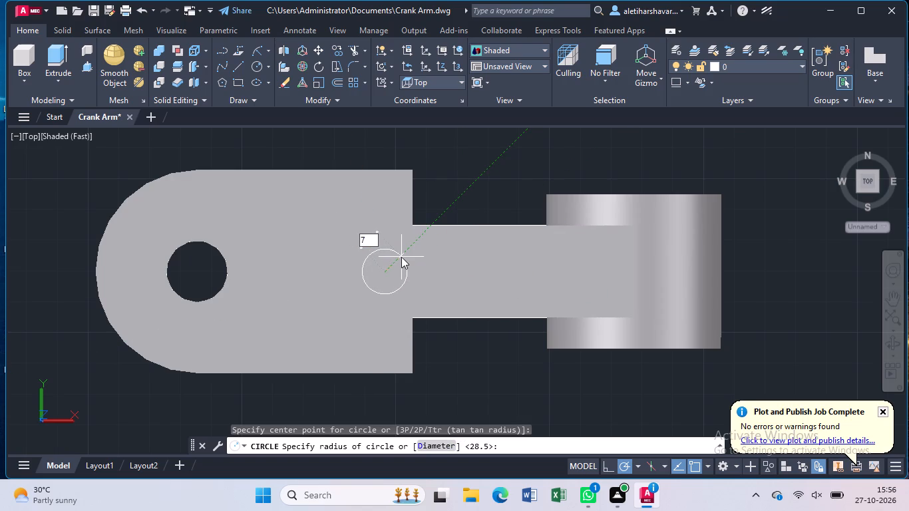
key(Return)
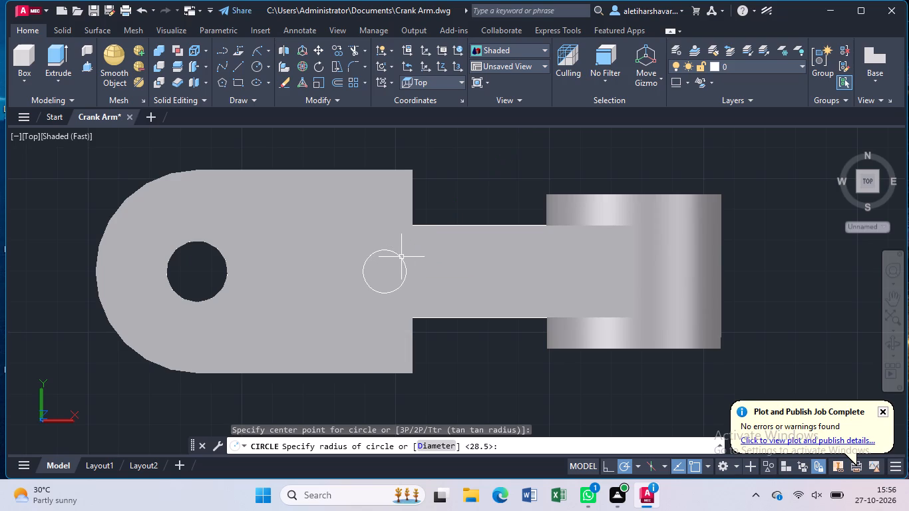
Press-pull the radius 7 circle downward to cut a round hole through the raised cross block.
click(889, 343)
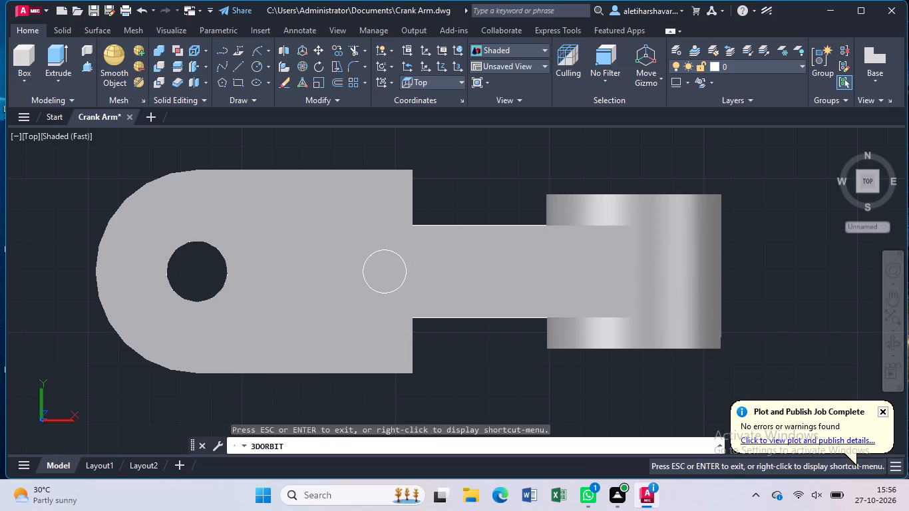
drag(523, 353, 515, 331)
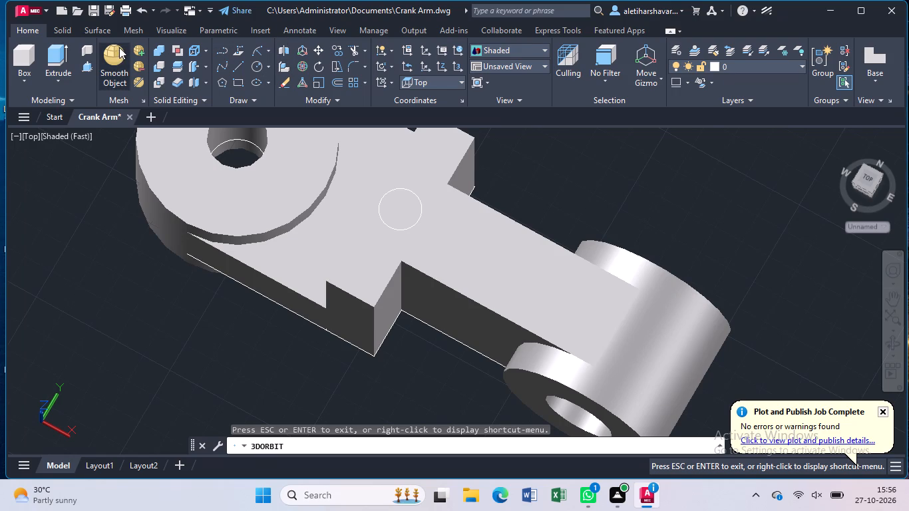
click(86, 67)
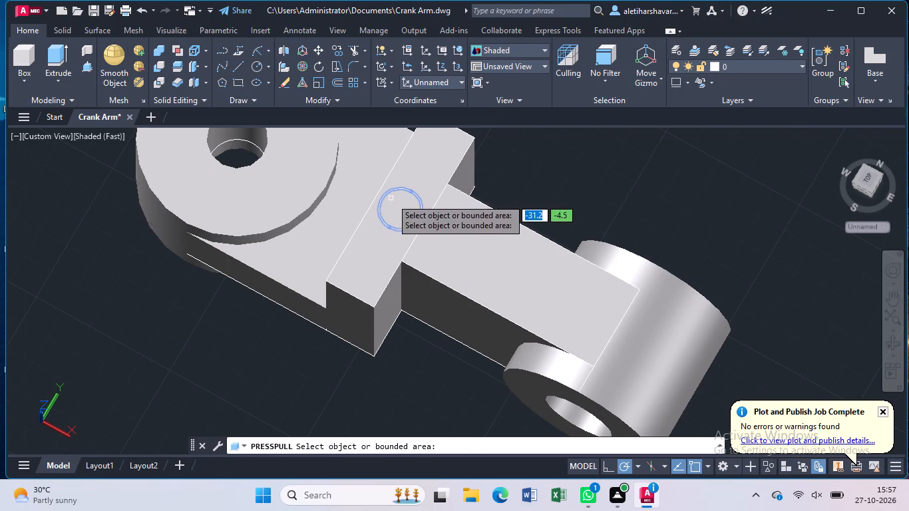
click(391, 199)
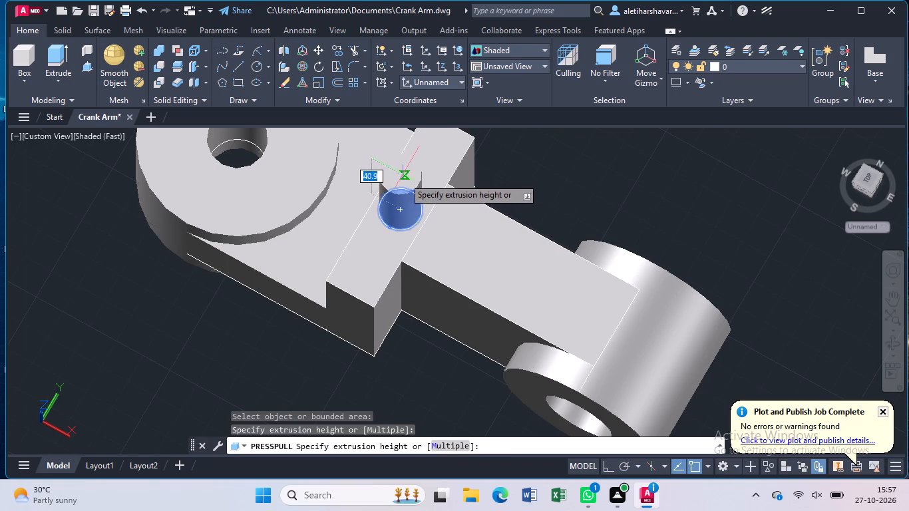
click(465, 333)
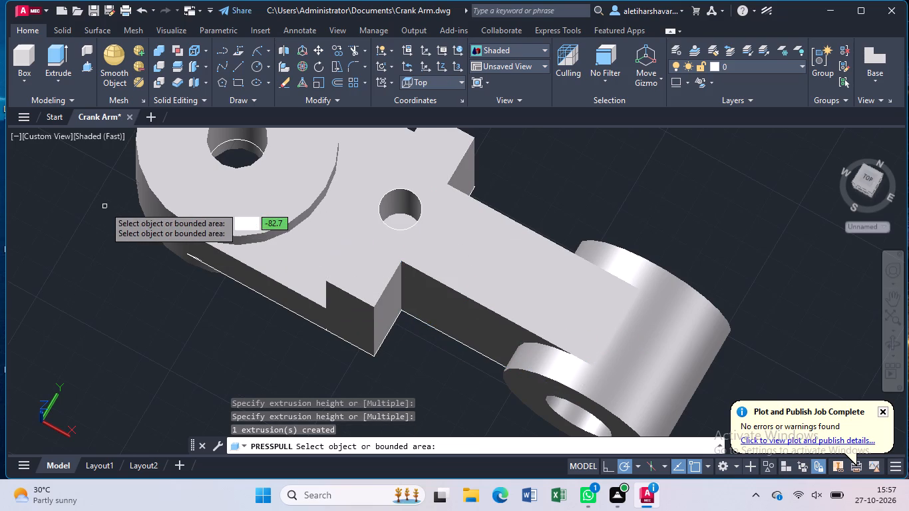
key(Escape)
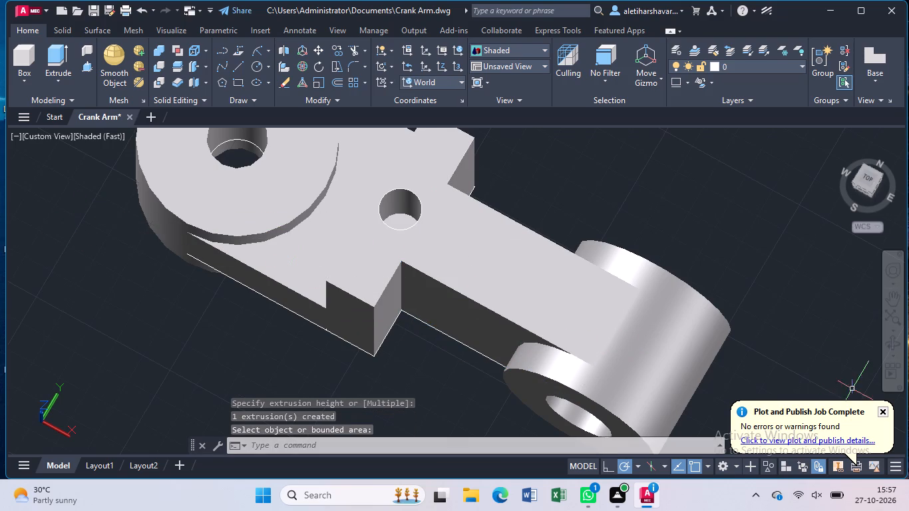
Examine the new hole in the cross block from the front, underside and top of the arm.
click(898, 341)
drag(414, 368, 490, 300)
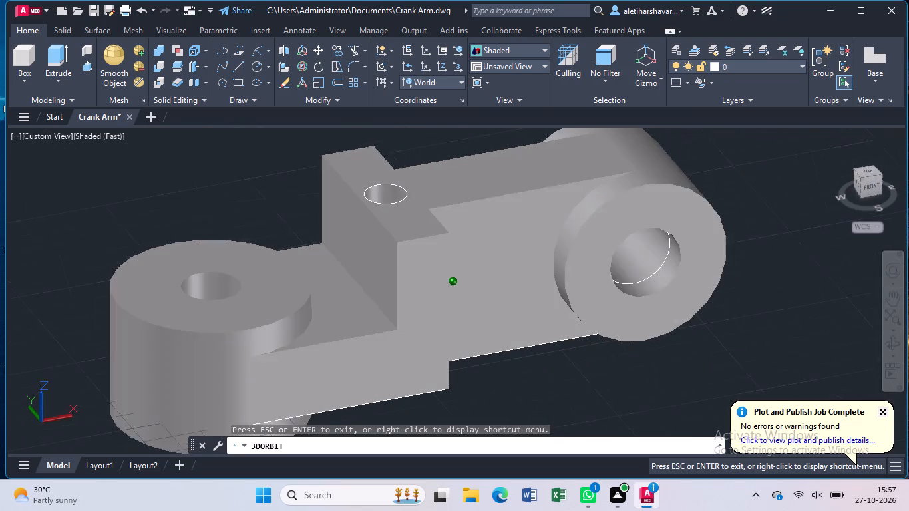
drag(490, 300, 491, 297)
drag(499, 399, 458, 294)
drag(467, 359, 464, 311)
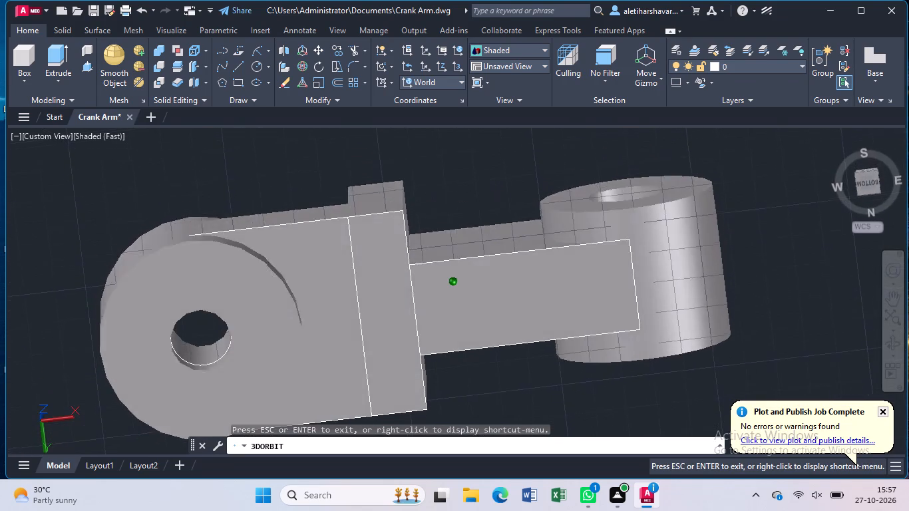
drag(464, 311, 490, 399)
drag(491, 353, 504, 439)
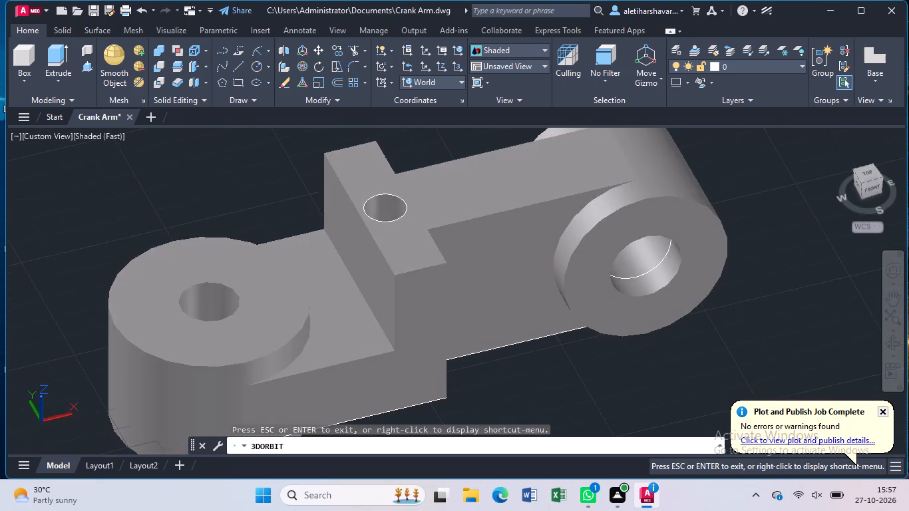
drag(492, 367, 500, 419)
key(Escape)
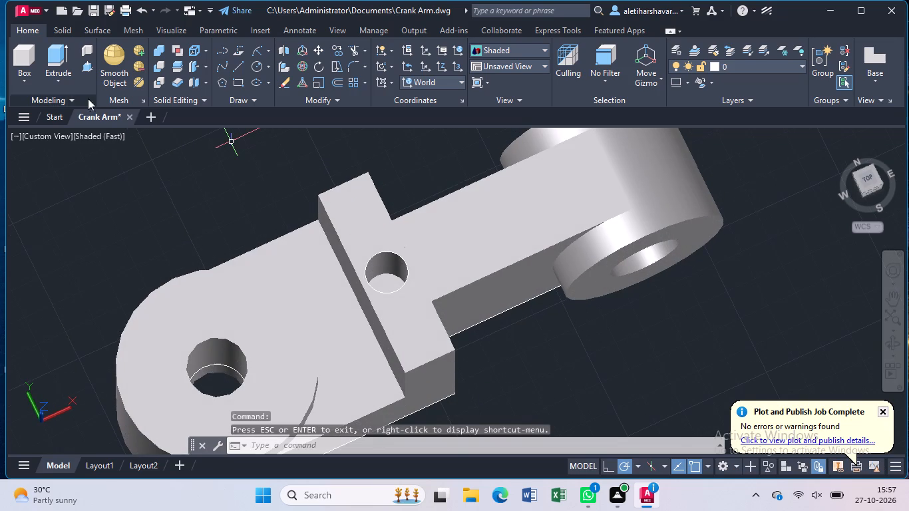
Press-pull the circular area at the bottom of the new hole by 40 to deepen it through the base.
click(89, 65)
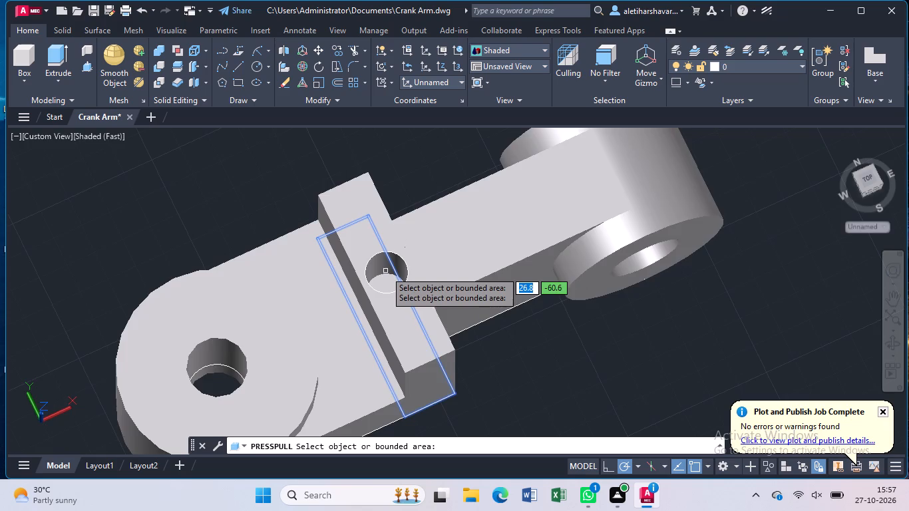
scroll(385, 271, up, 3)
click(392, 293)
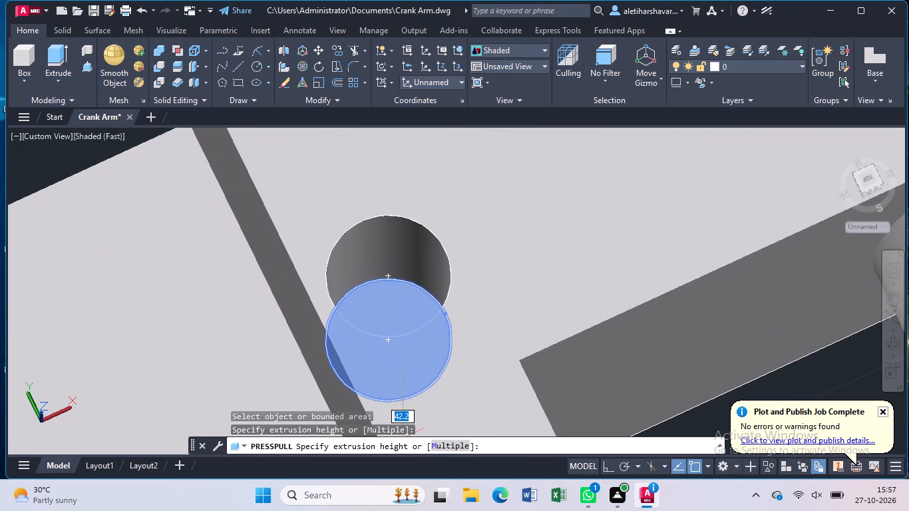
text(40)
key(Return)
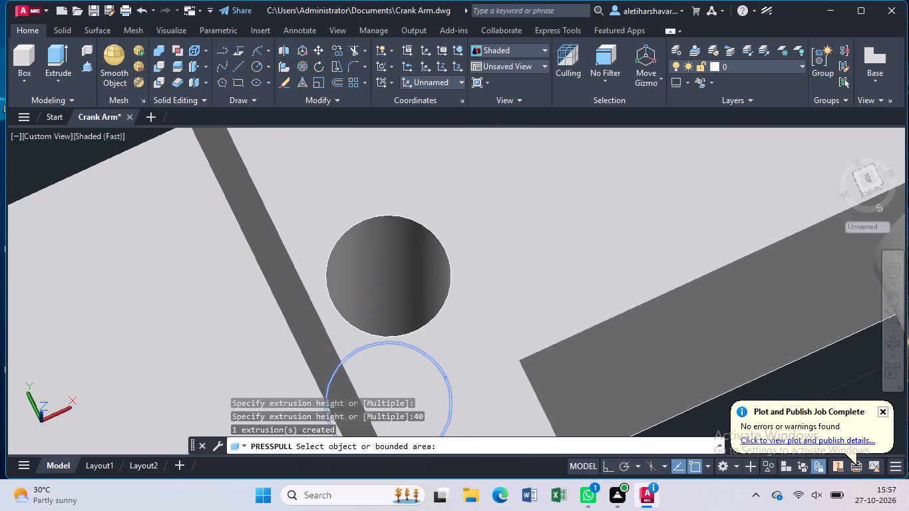
Inspect the deepened hole in the cross block from above and end the Presspull command.
scroll(505, 466, down, 3)
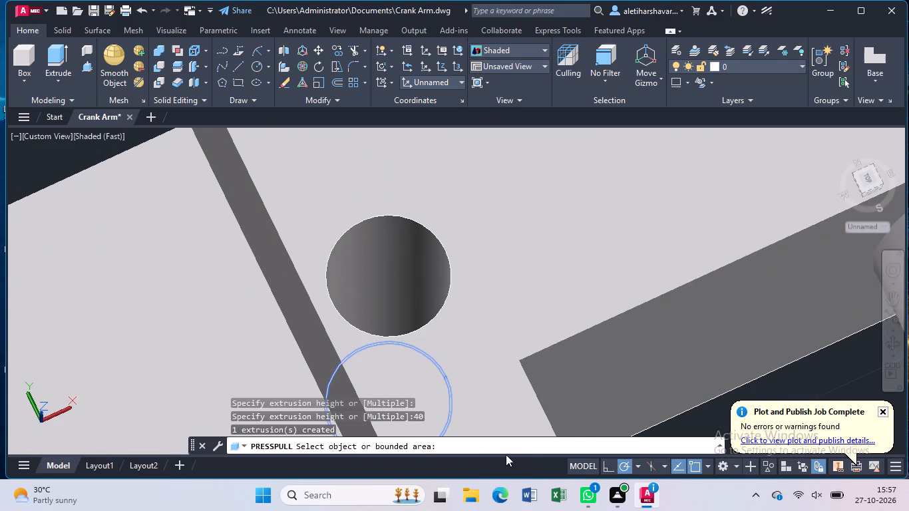
scroll(518, 409, down, 2)
scroll(572, 399, down, 2)
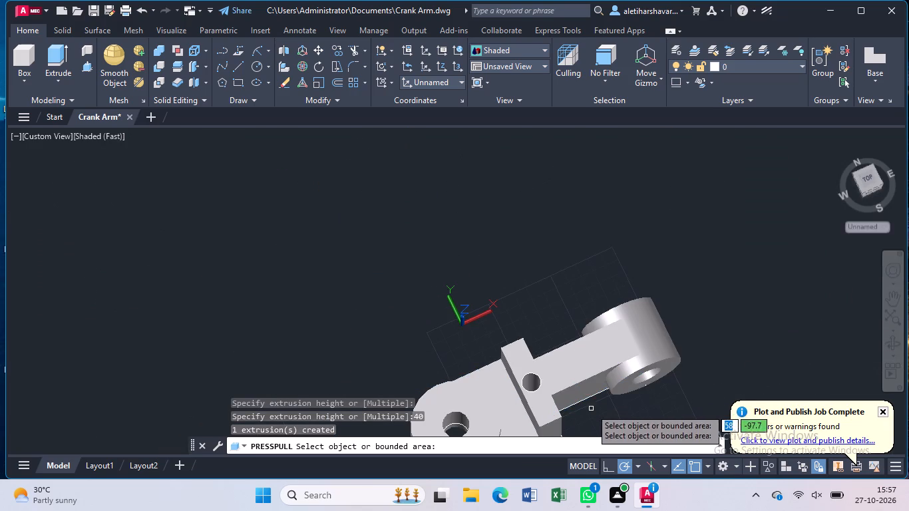
middle_drag(592, 409, 571, 380)
scroll(568, 377, up, 4)
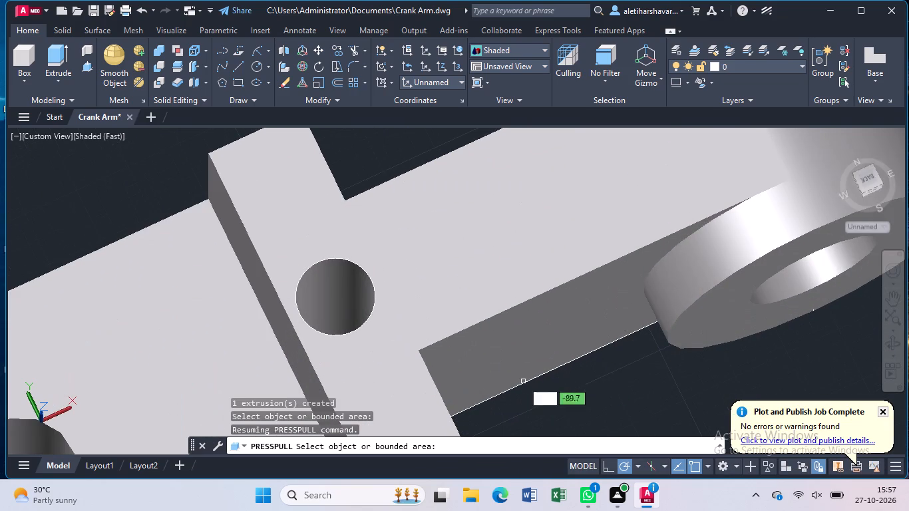
click(899, 343)
drag(715, 286, 729, 326)
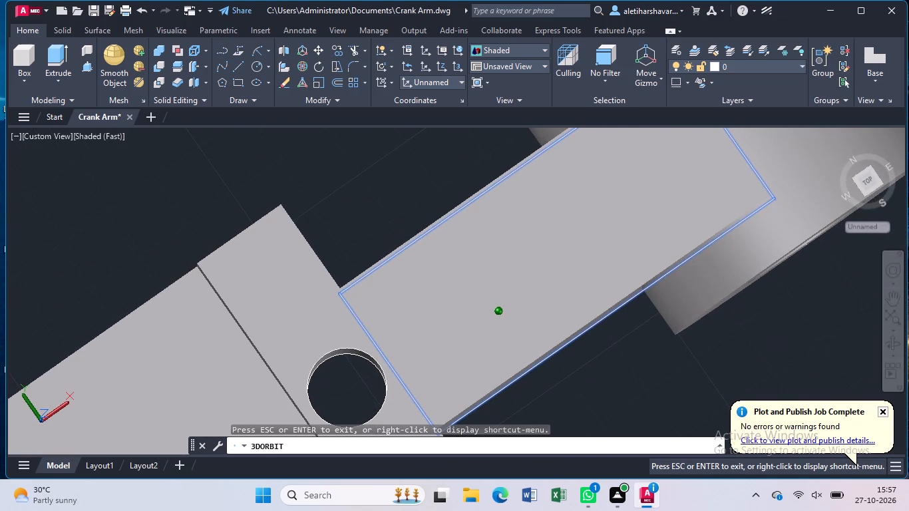
drag(729, 326, 715, 302)
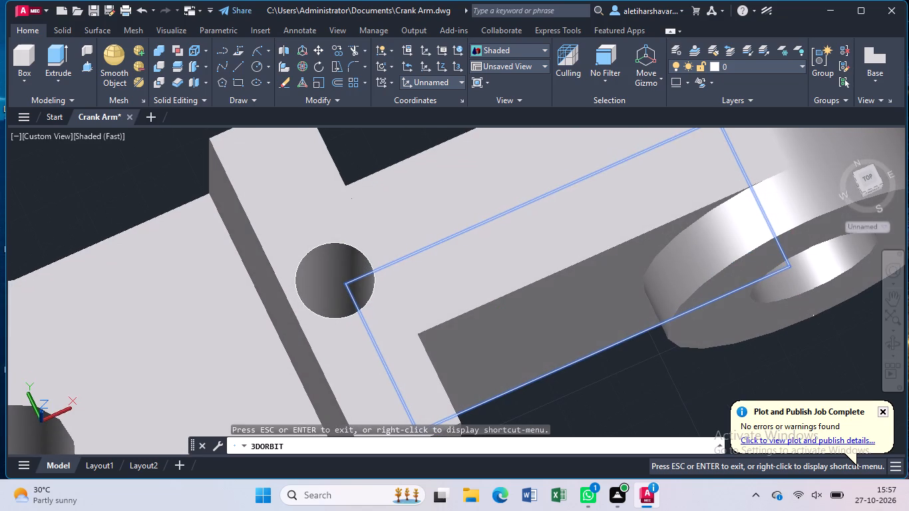
key(Escape)
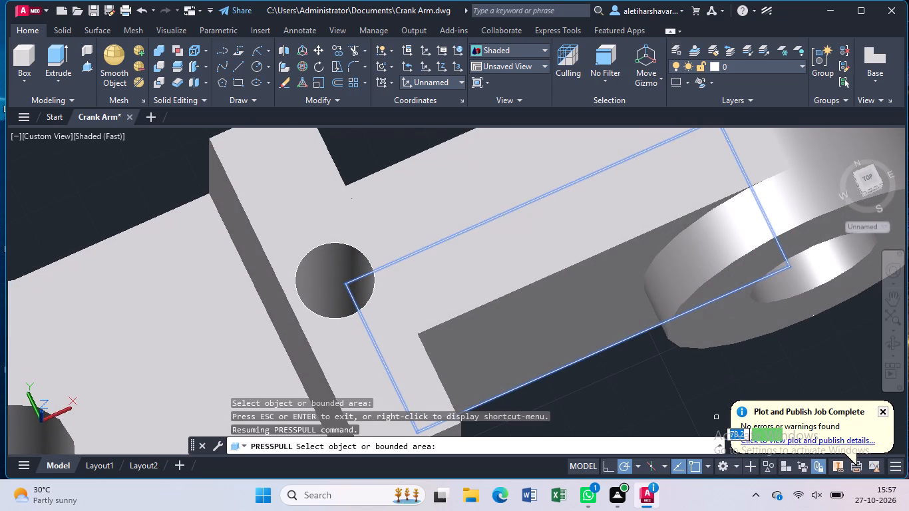
key(Escape)
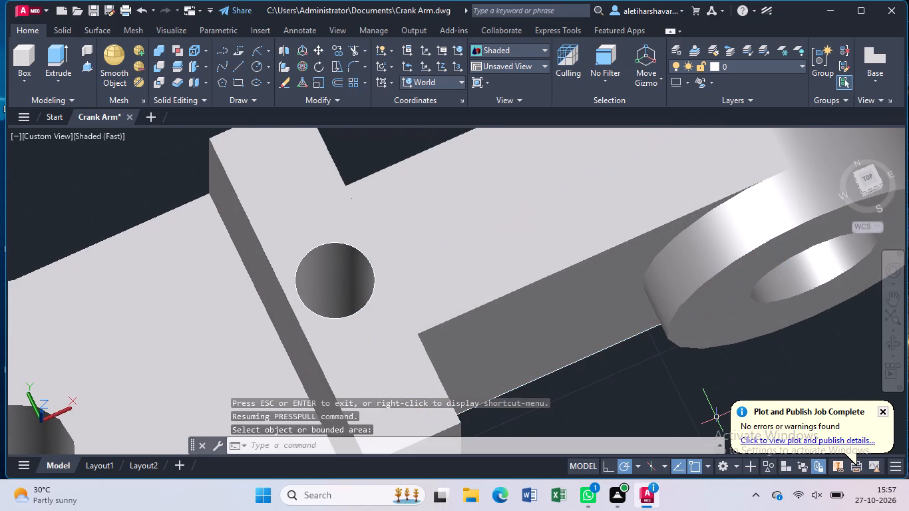
Inspect the deepened hole from the underside, front and top, and check which object is selected at its rim.
click(893, 341)
drag(692, 398, 664, 346)
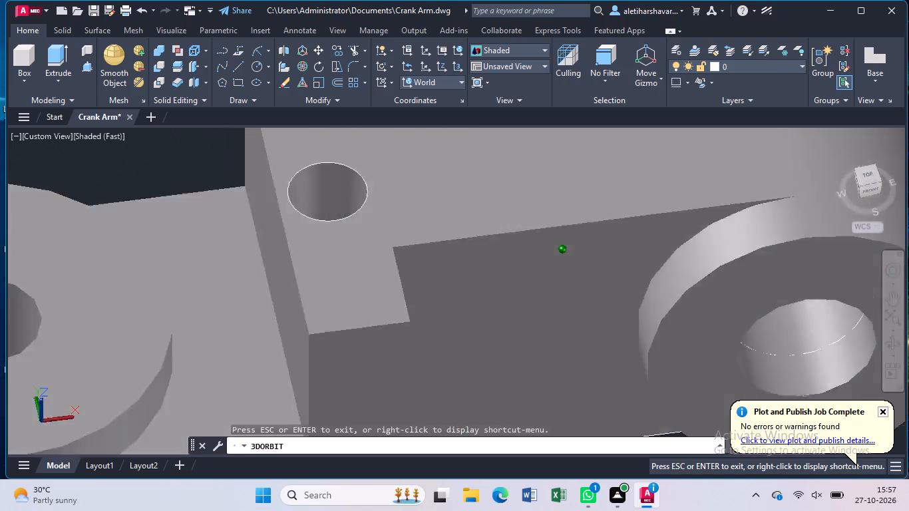
drag(664, 346, 655, 320)
drag(619, 381, 639, 228)
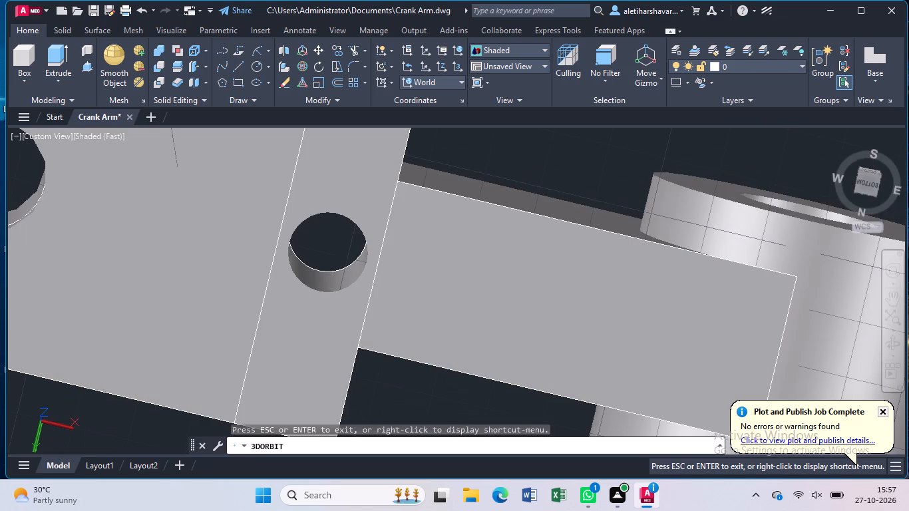
drag(610, 301, 594, 357)
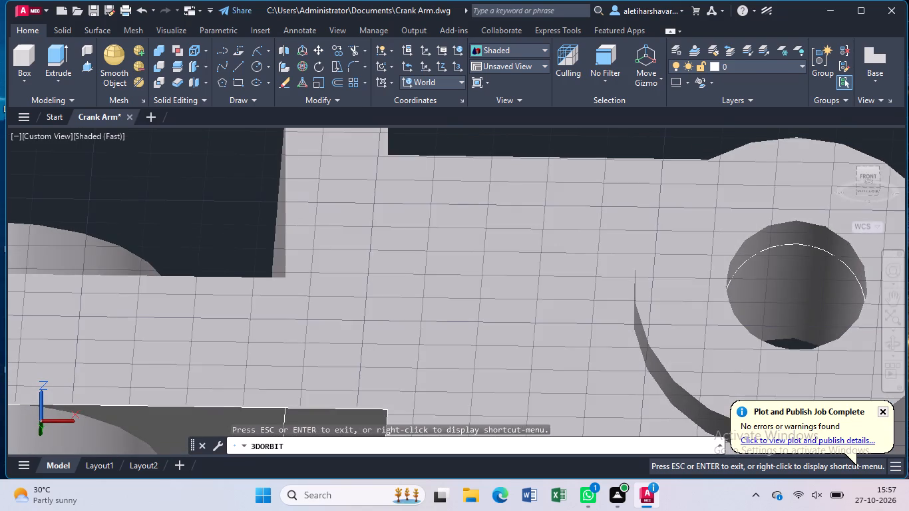
drag(588, 273, 594, 385)
drag(581, 265, 585, 321)
middle_drag(572, 278, 498, 301)
click(264, 250)
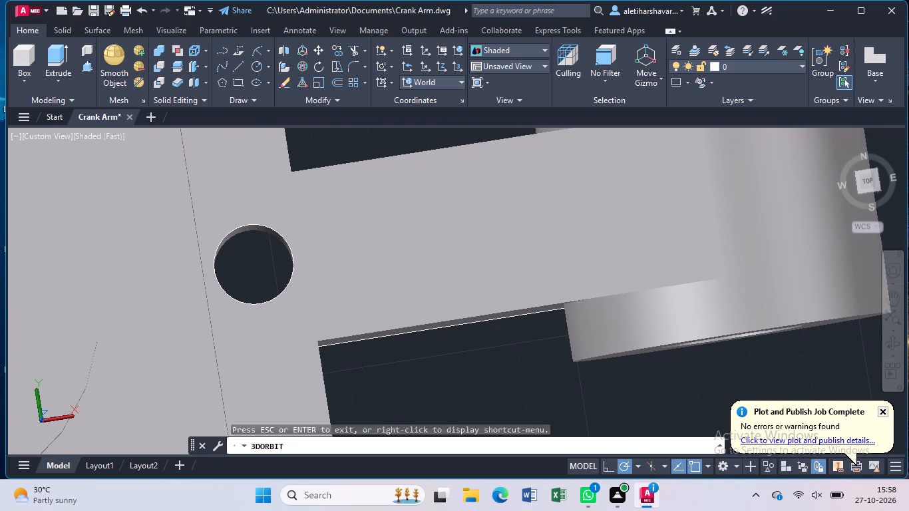
click(275, 231)
key(Escape)
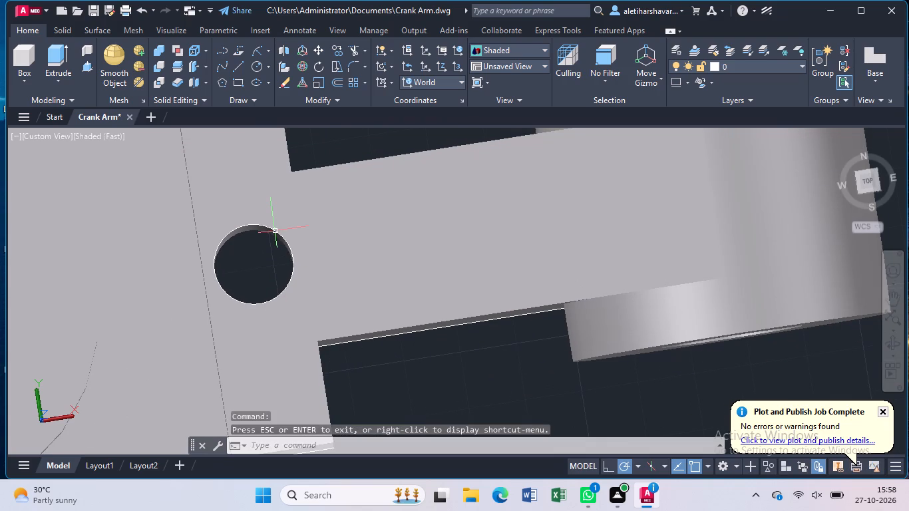
click(275, 231)
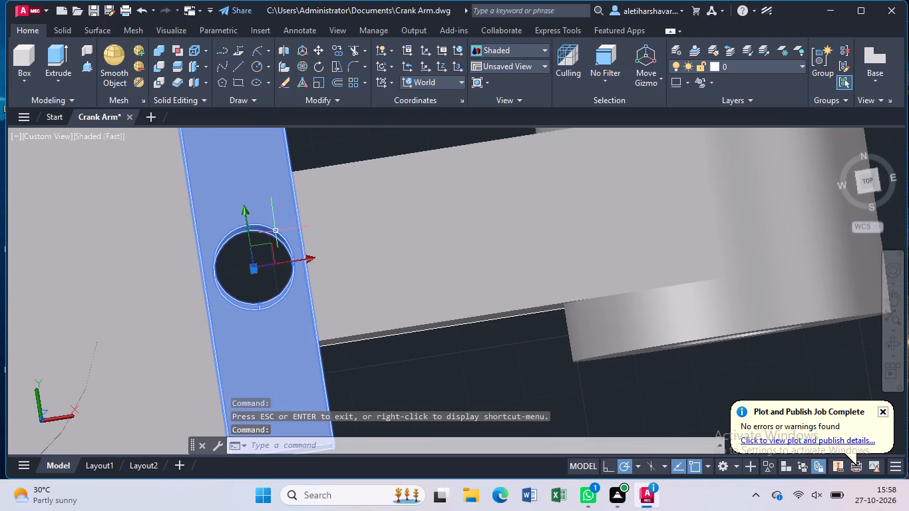
key(Escape)
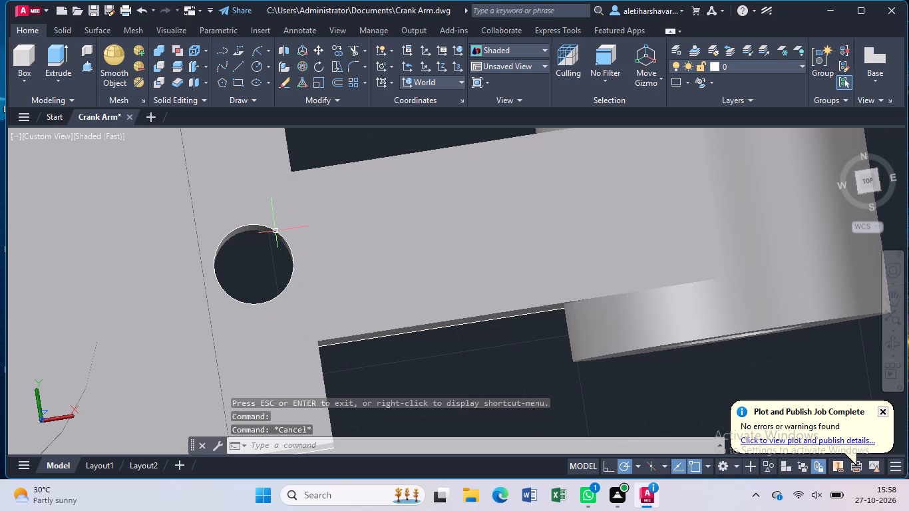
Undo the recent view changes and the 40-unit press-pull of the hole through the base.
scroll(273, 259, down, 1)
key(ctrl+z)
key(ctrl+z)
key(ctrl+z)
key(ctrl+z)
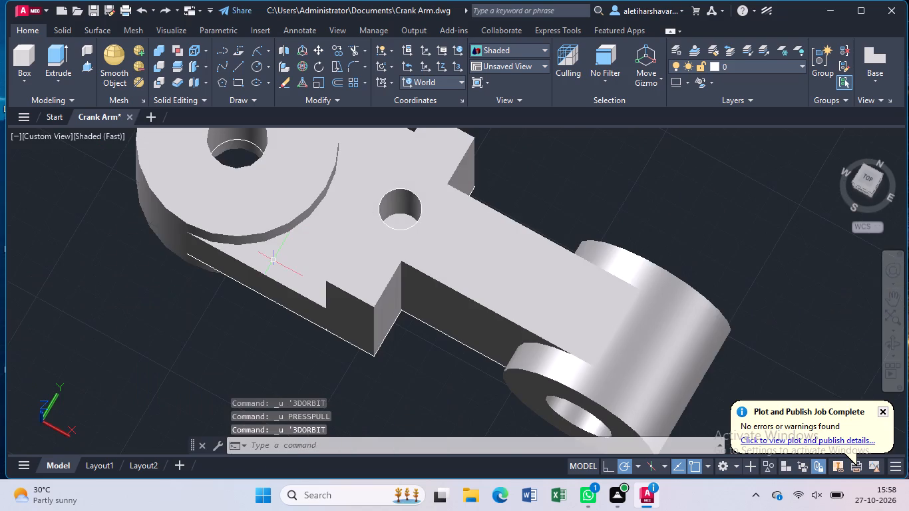
Undo the remaining press-pull and the radius 7 circle of the hole in the cross block.
key(ctrl+z)
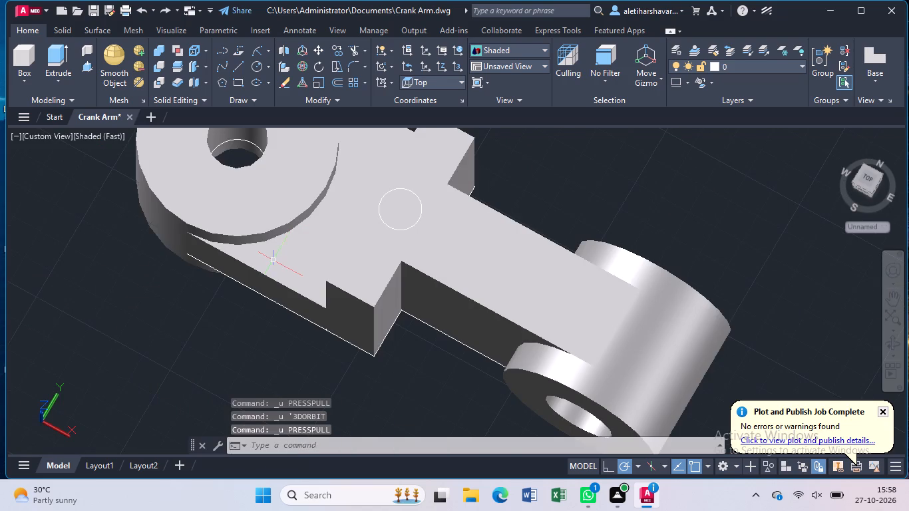
key(ctrl+z)
key(ctrl+z)
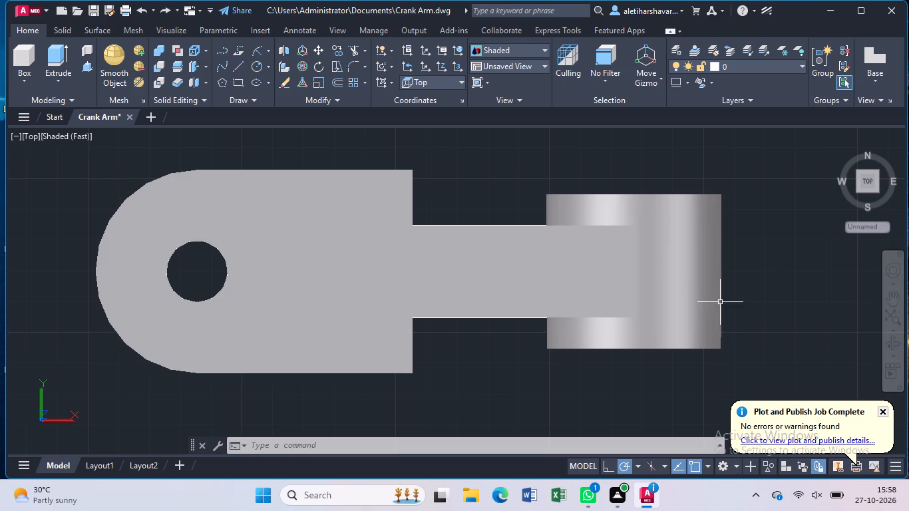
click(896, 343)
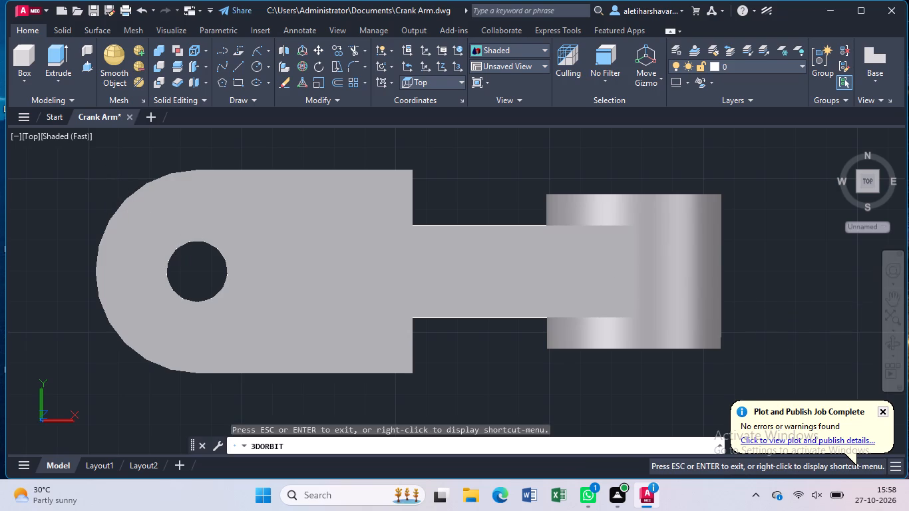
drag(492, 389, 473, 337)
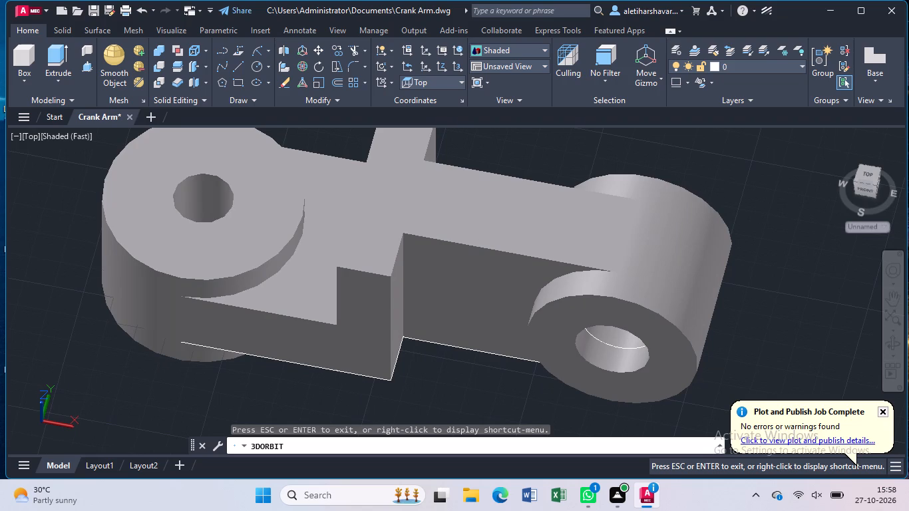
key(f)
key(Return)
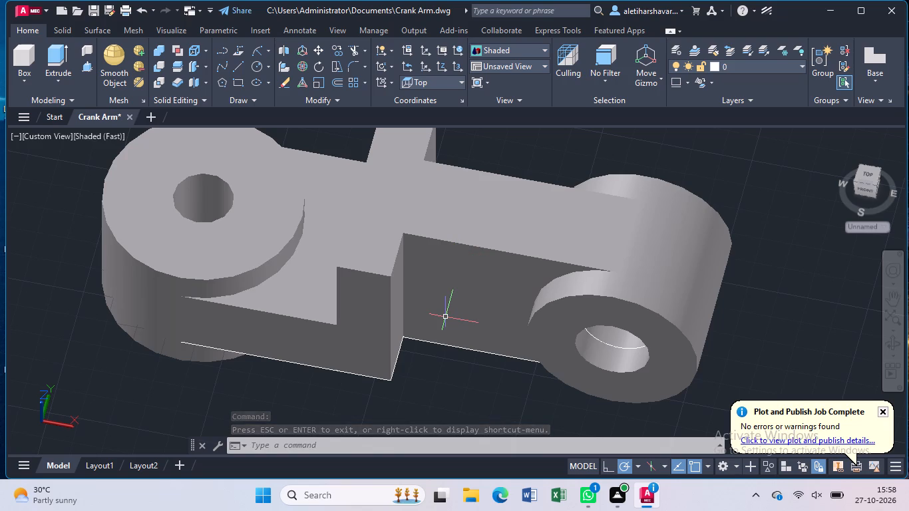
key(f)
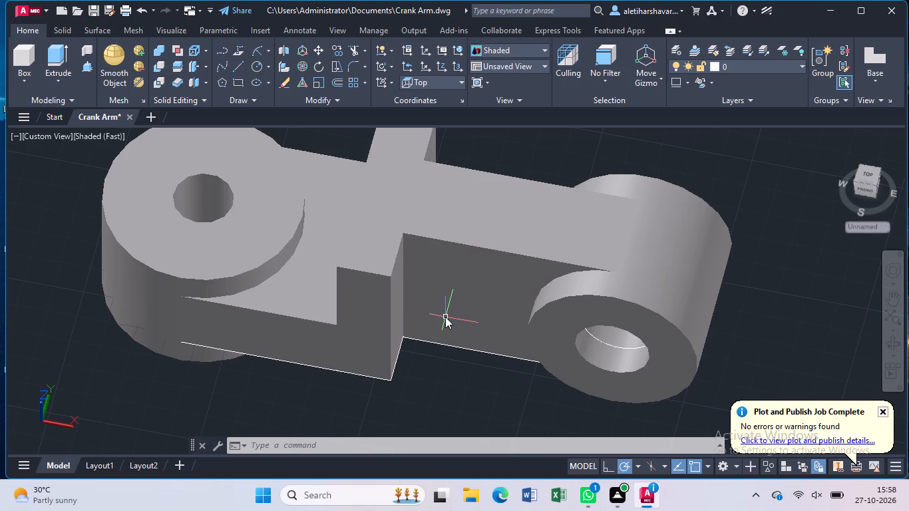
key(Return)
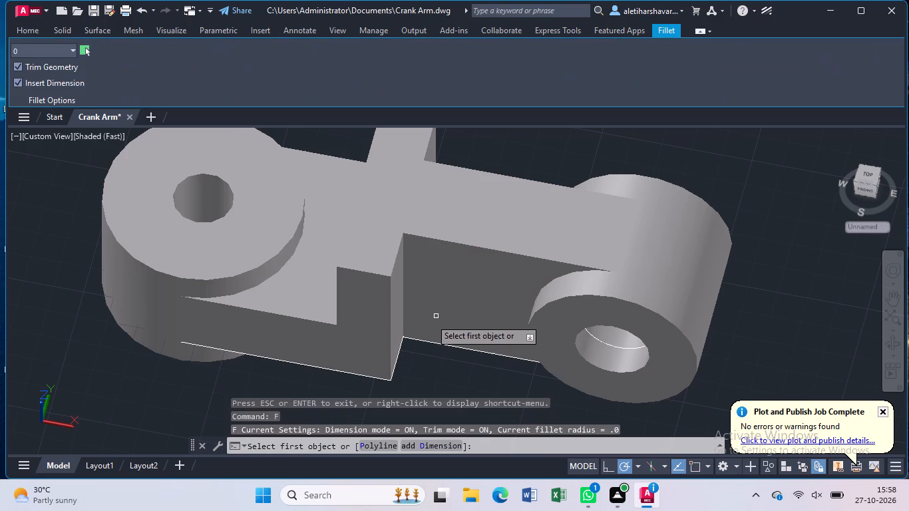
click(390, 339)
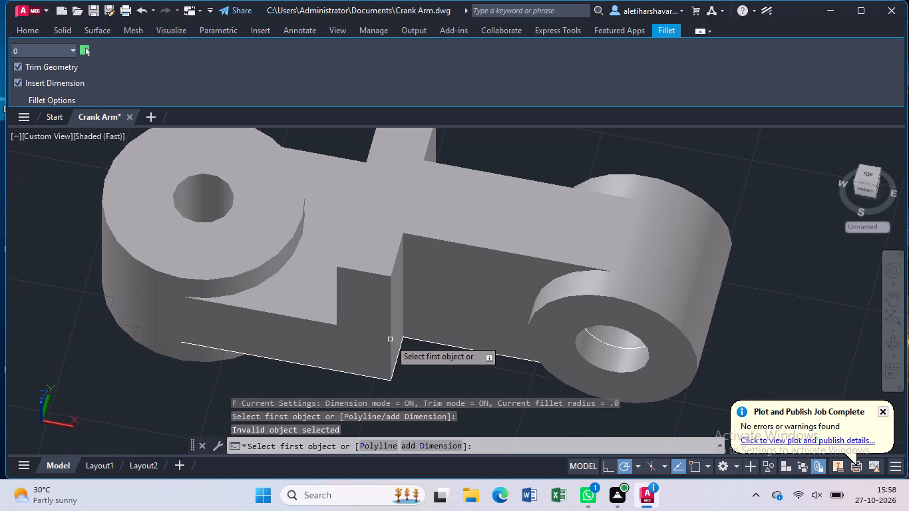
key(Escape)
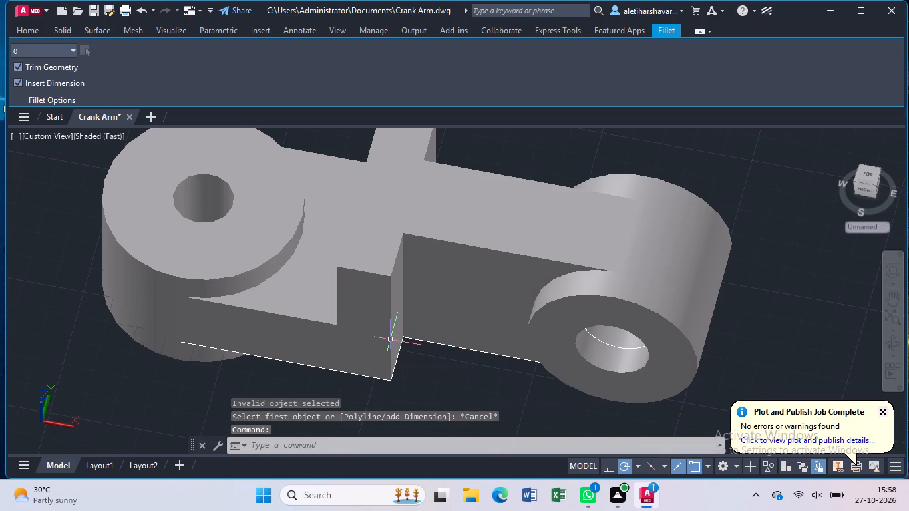
Fillet the upper and lower long edges on the arm's front side, between cross block and end boss, at the default radius 1.
click(69, 33)
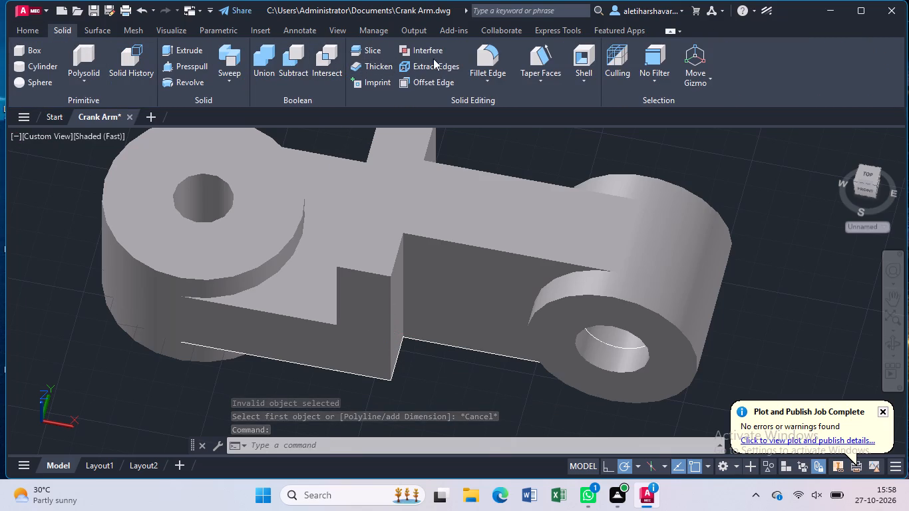
click(490, 59)
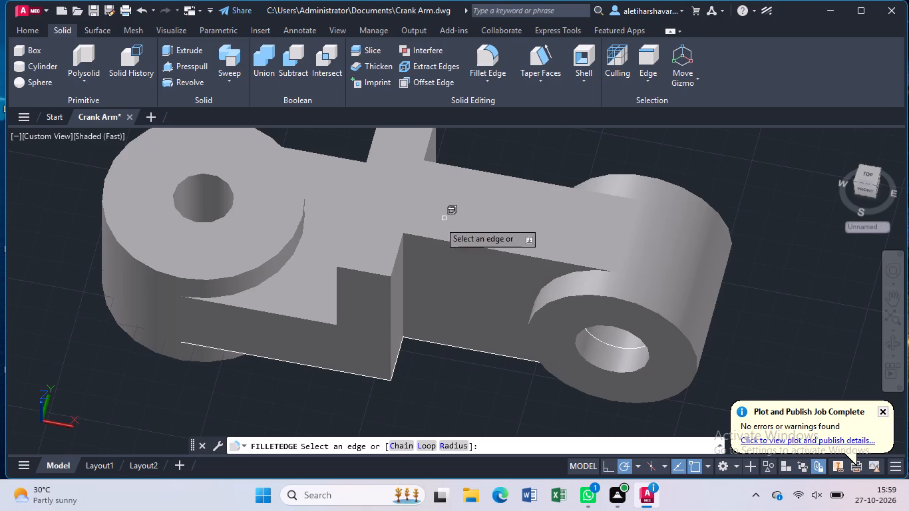
click(448, 242)
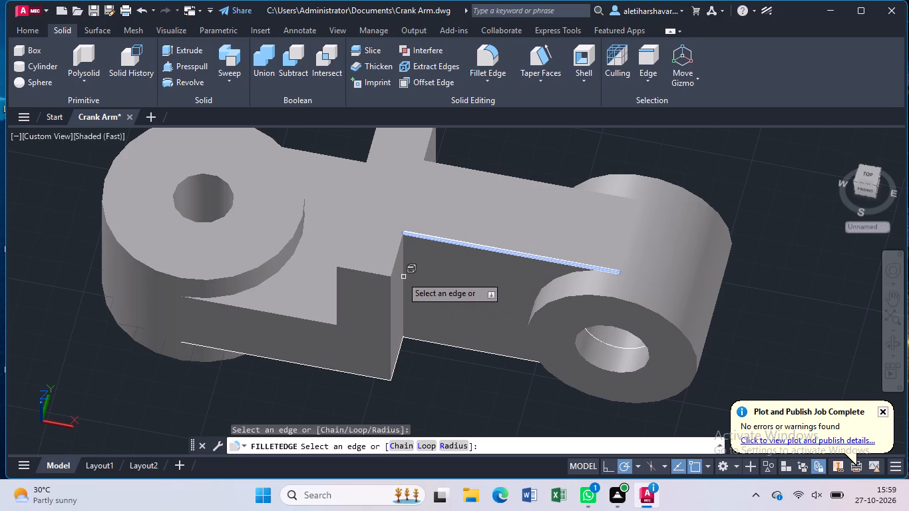
click(394, 259)
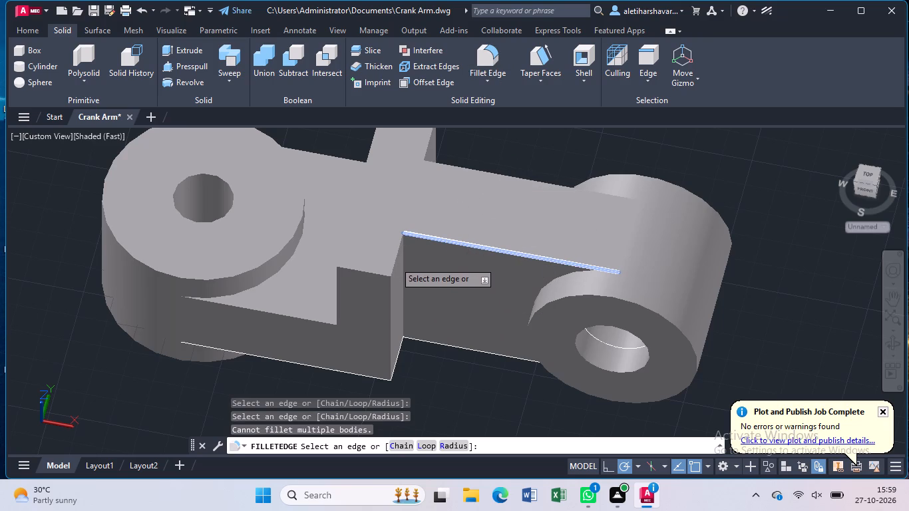
click(395, 261)
click(395, 265)
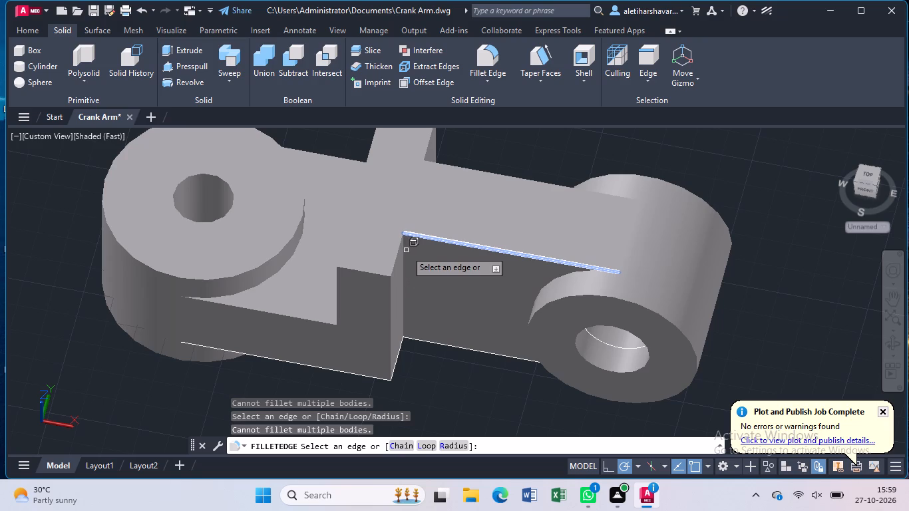
click(402, 244)
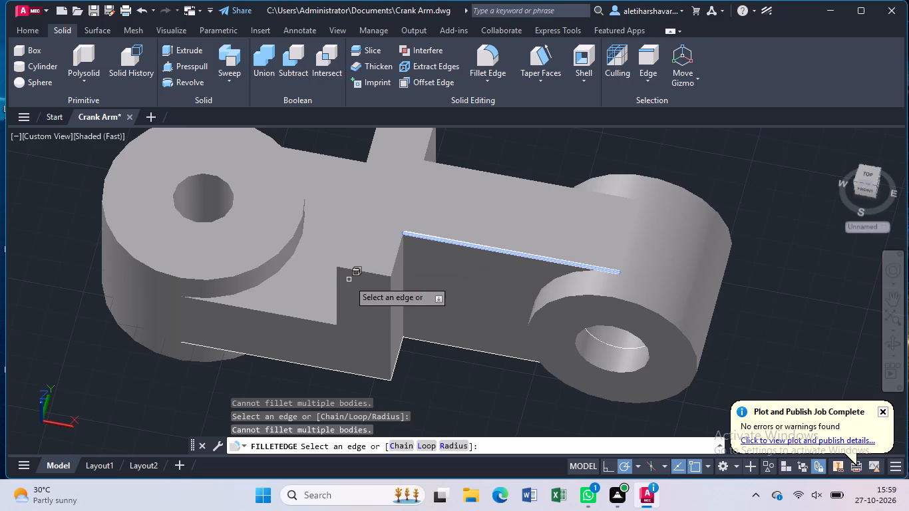
click(357, 271)
click(357, 271)
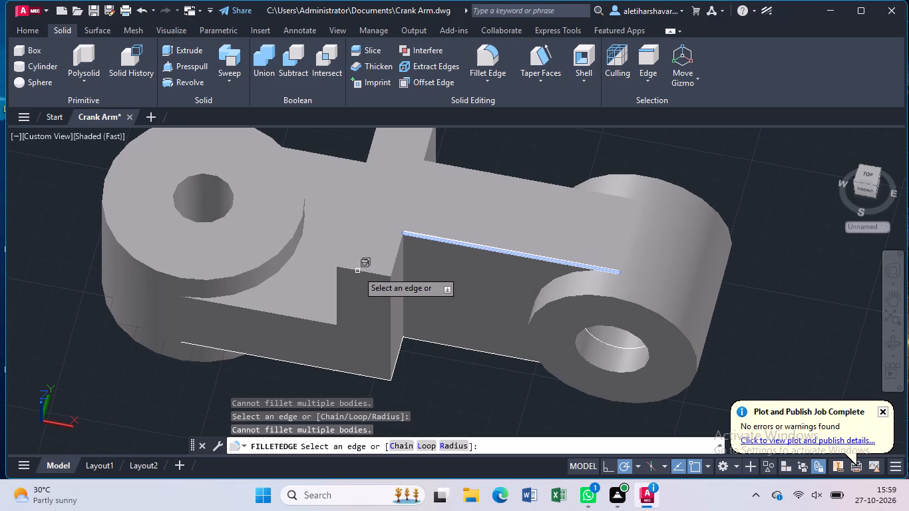
click(435, 344)
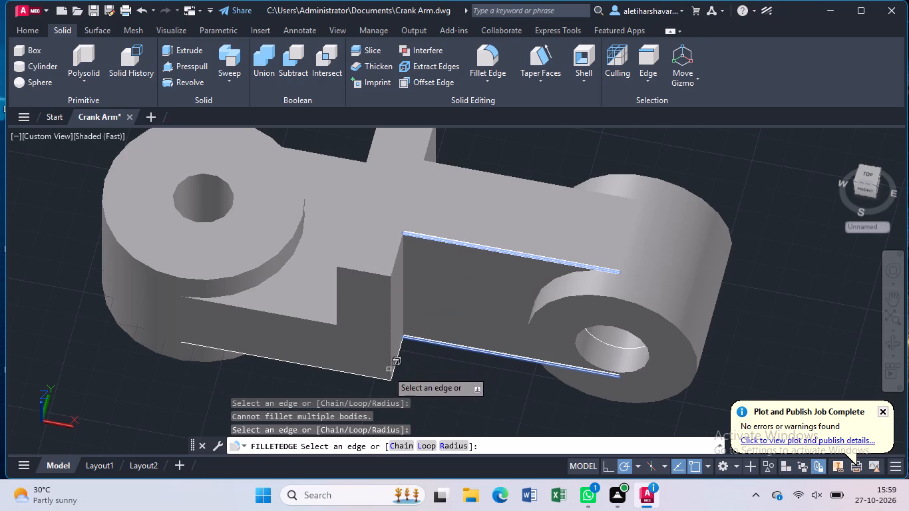
click(391, 369)
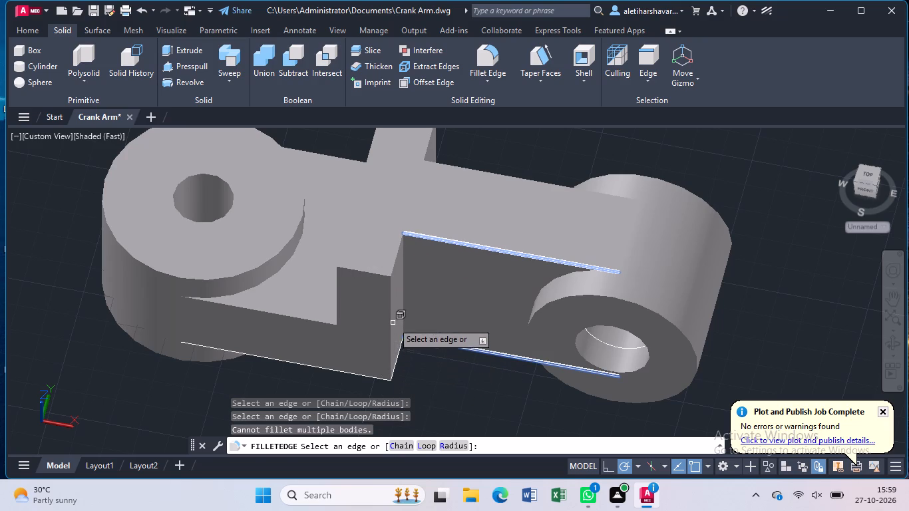
click(325, 321)
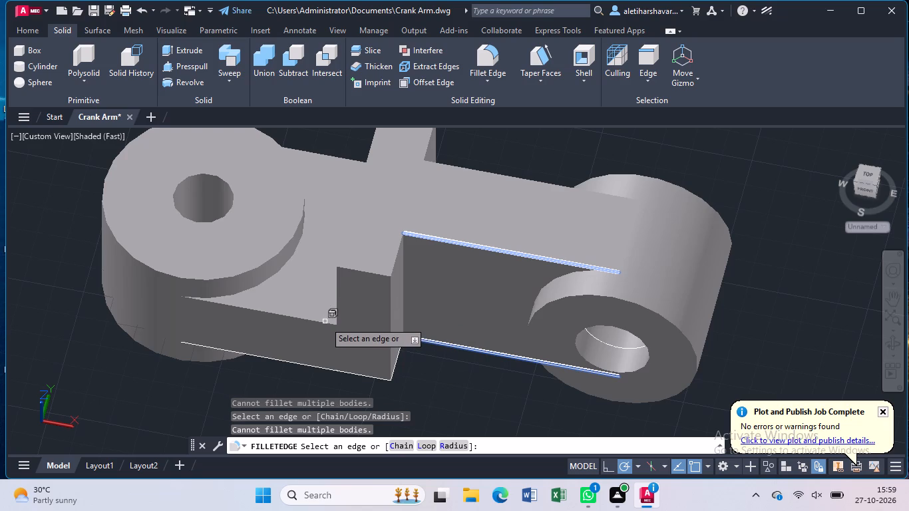
double_click(325, 321)
key(3)
key(Return)
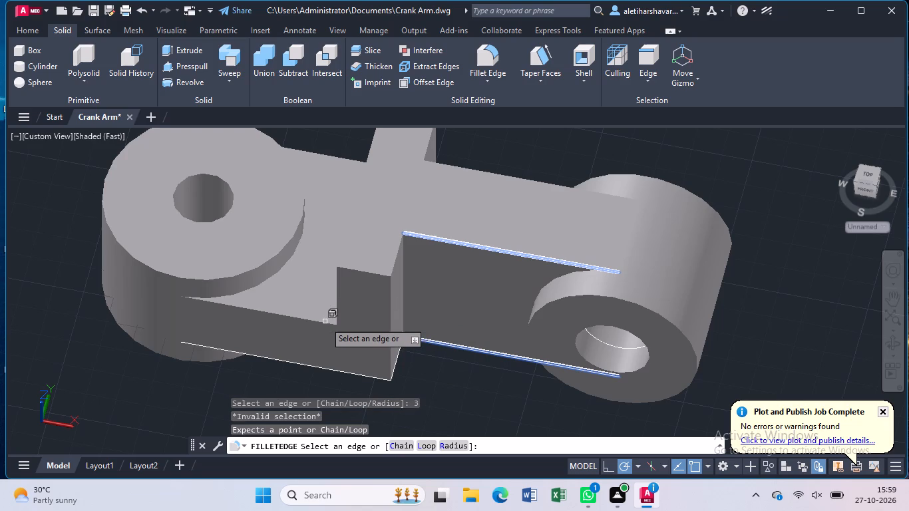
key(Return)
key(Return)
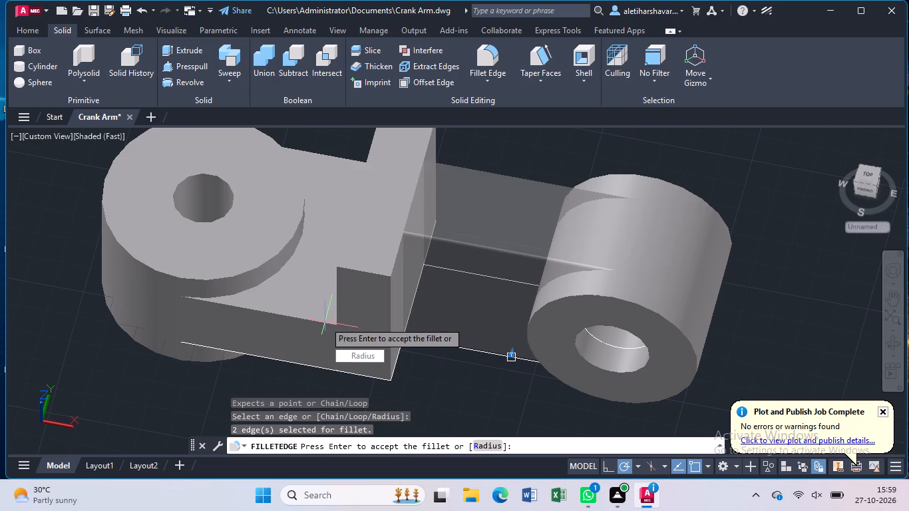
Fillet the three edges meeting at the cross block's upper front corner, two top edges and the vertical one, with radius 3.
scroll(388, 309, up, 1)
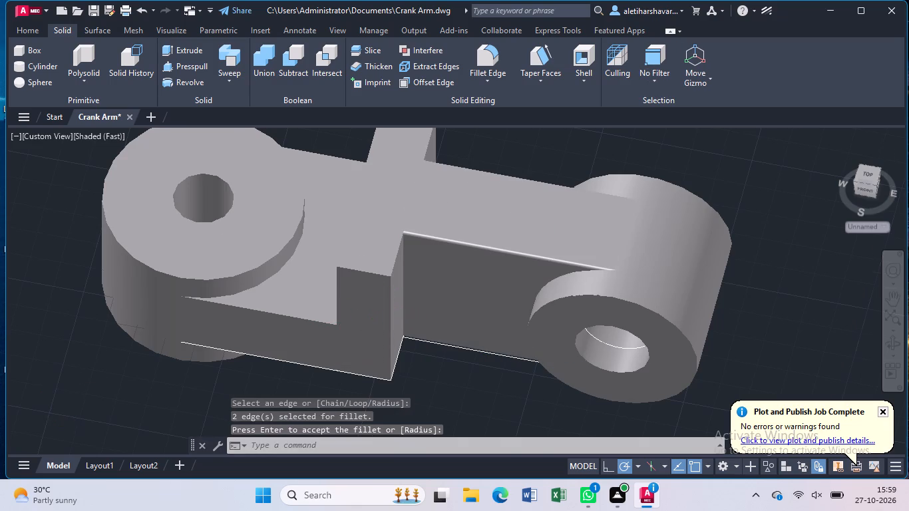
scroll(388, 309, up, 3)
click(399, 174)
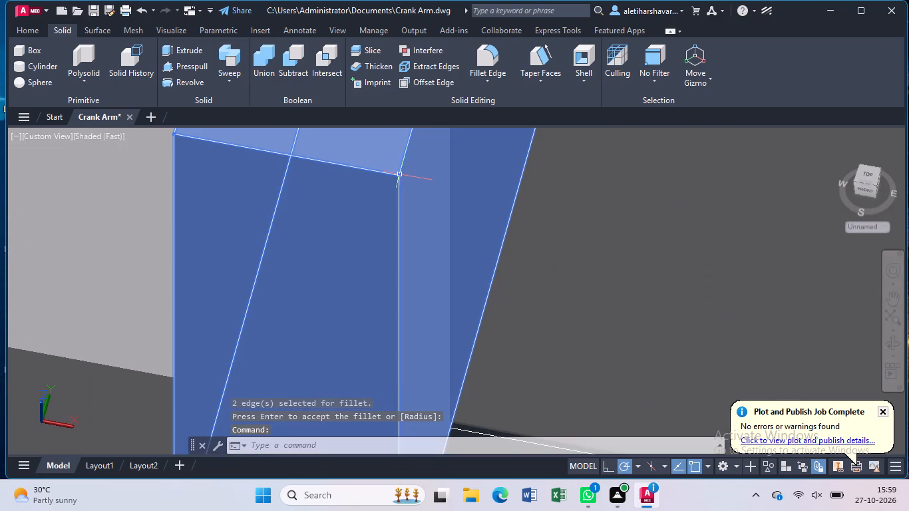
key(Escape)
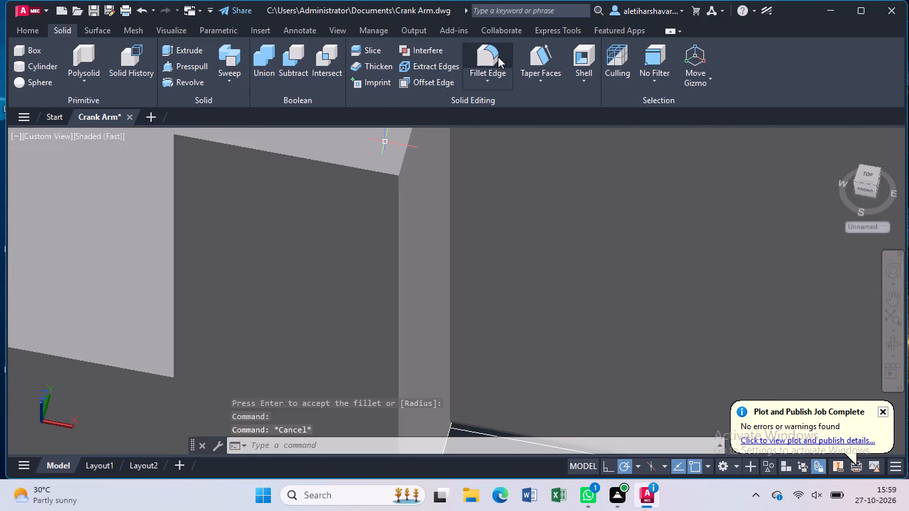
click(493, 48)
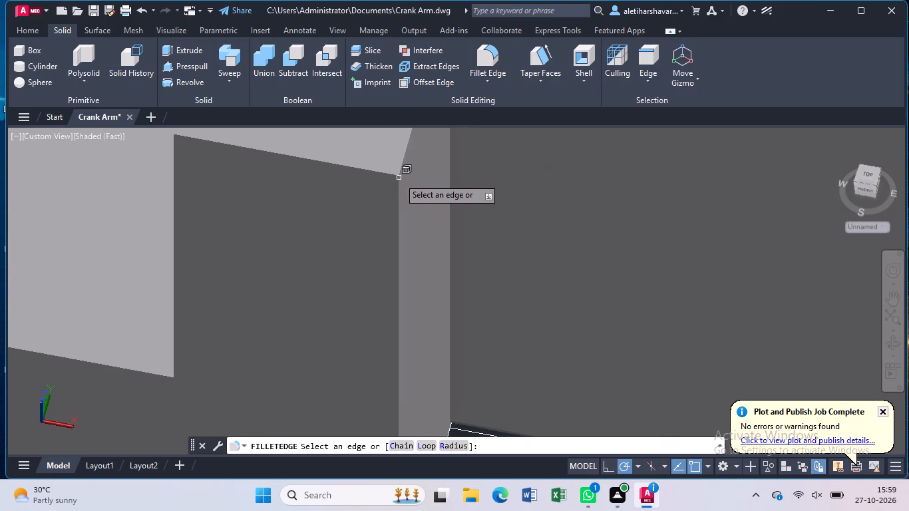
click(399, 178)
click(375, 170)
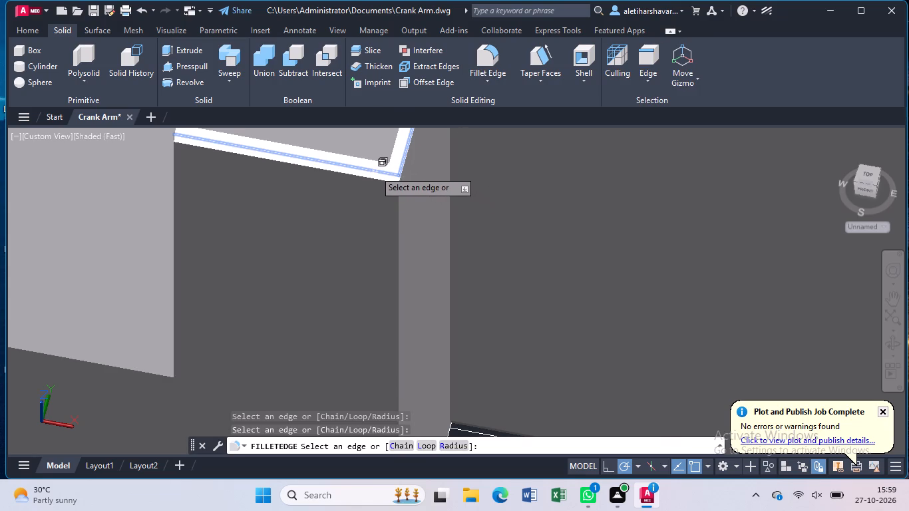
click(399, 218)
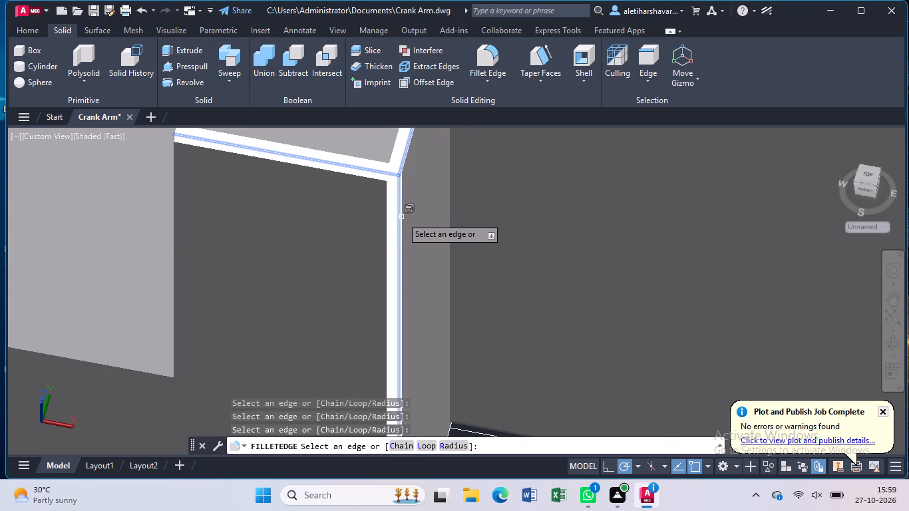
scroll(401, 217, down, 2)
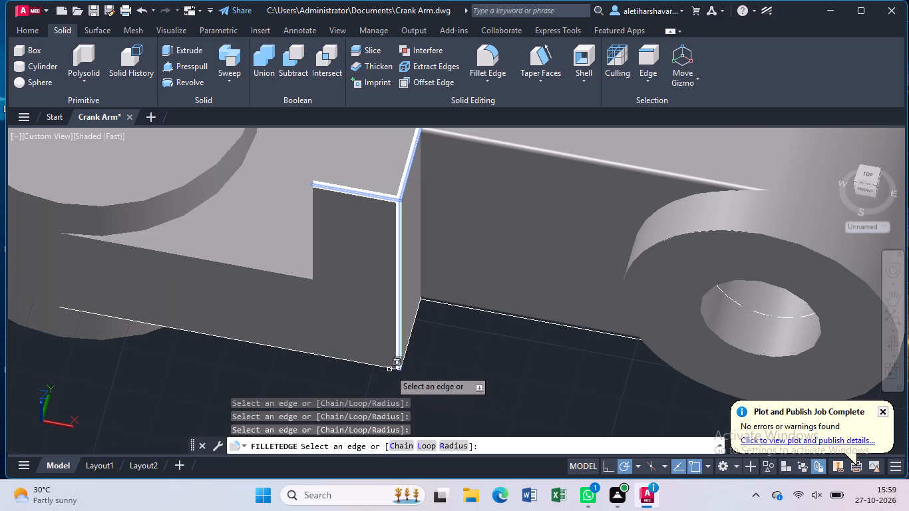
click(389, 369)
click(389, 367)
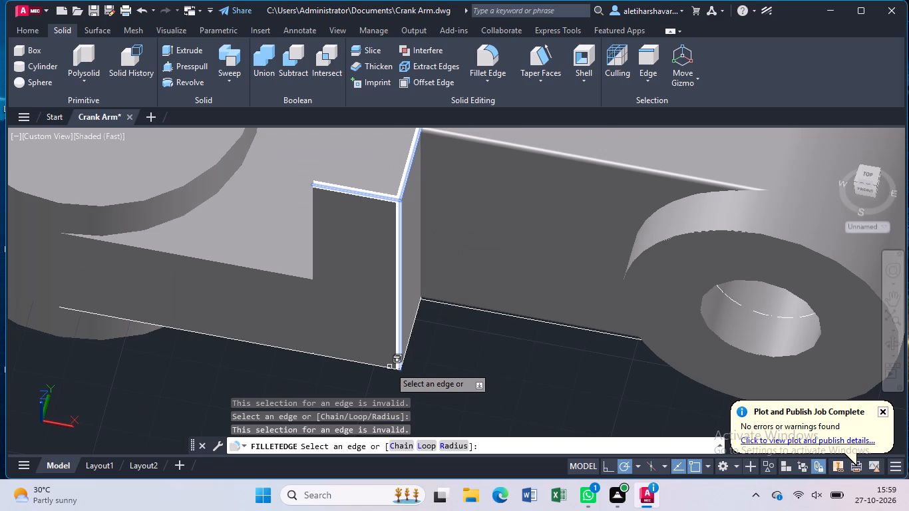
key(3)
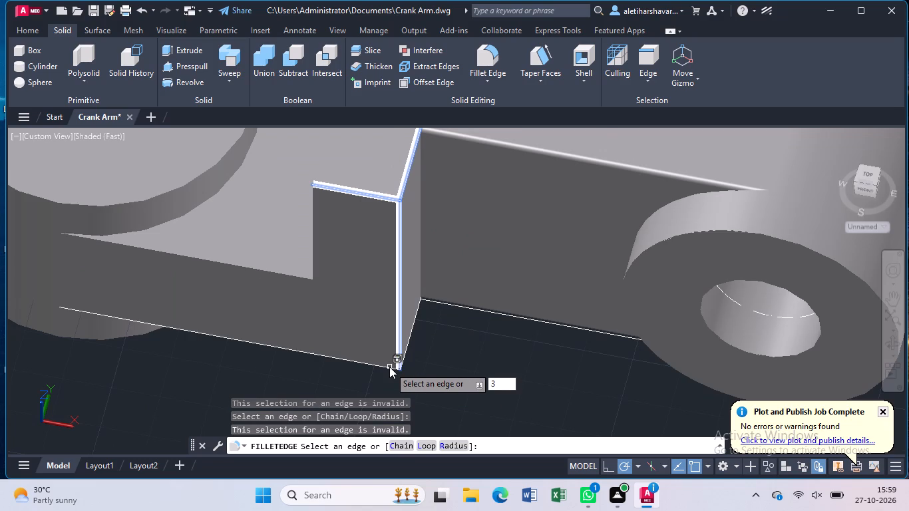
key(BackSpace)
click(456, 444)
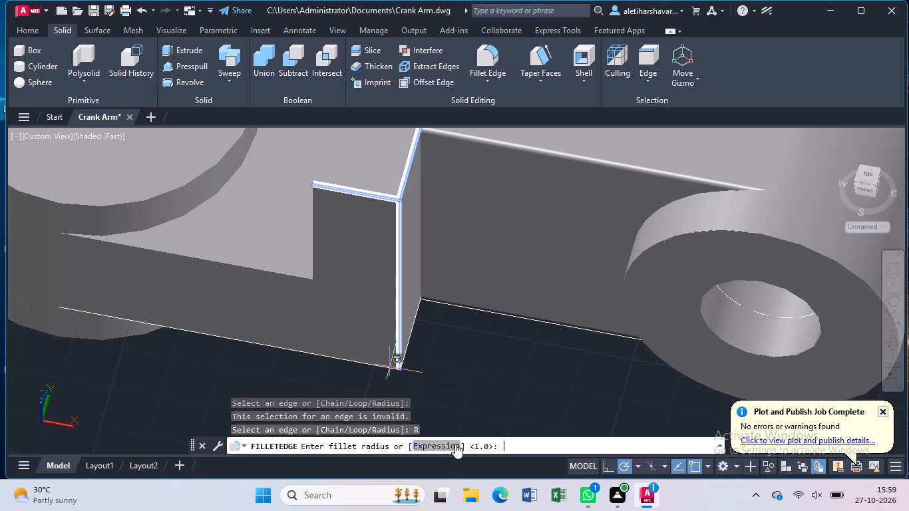
key(3)
key(Return)
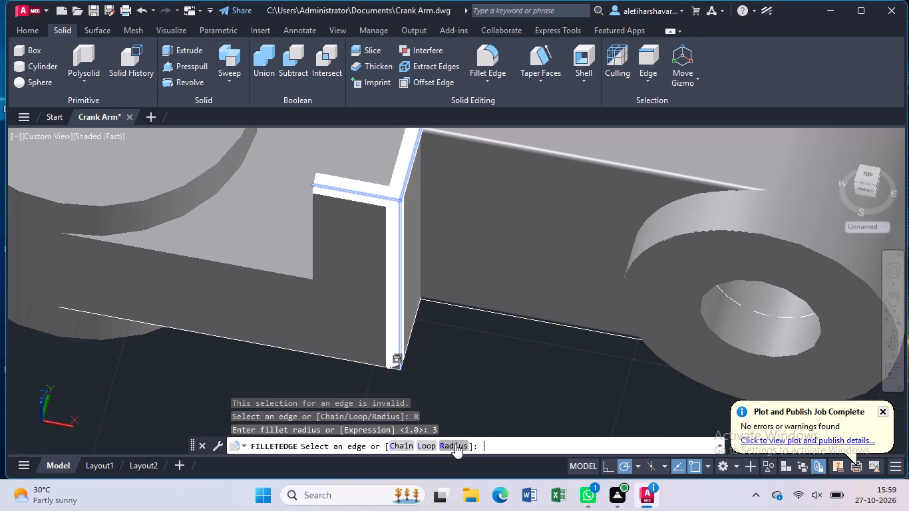
key(Return)
key(Return)
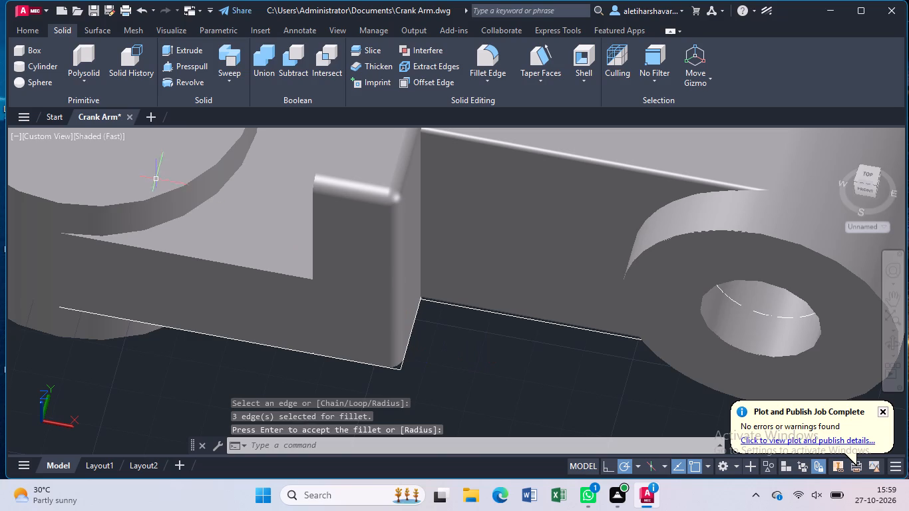
Fillet the upper front long edge of the arm section between the west boss and the cross block with radius 3.
click(481, 58)
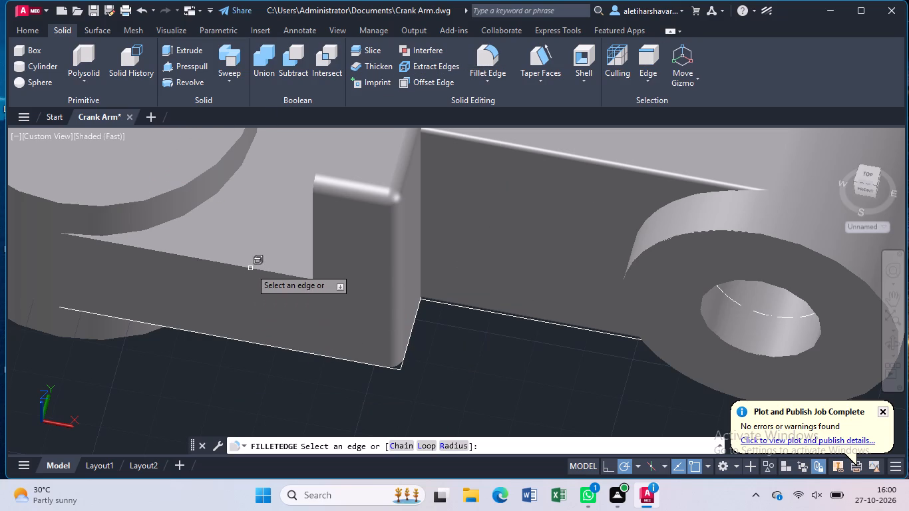
click(250, 267)
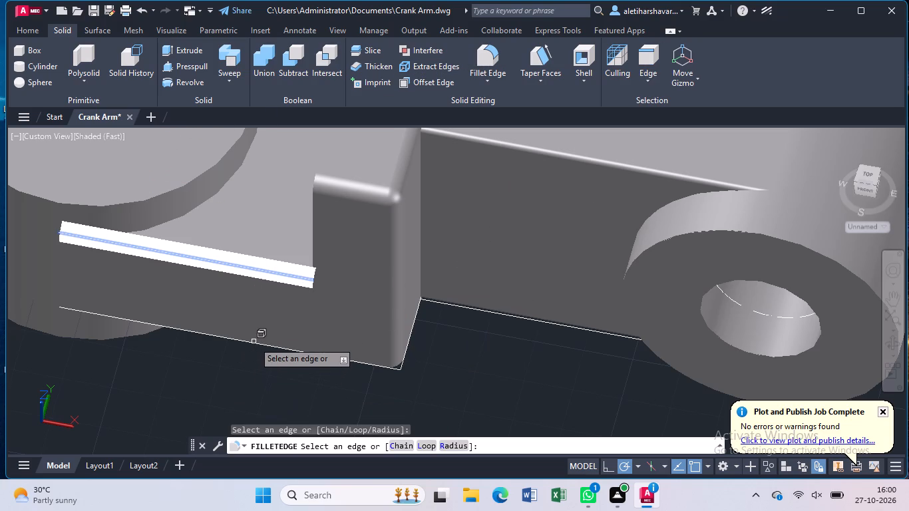
click(254, 344)
click(257, 343)
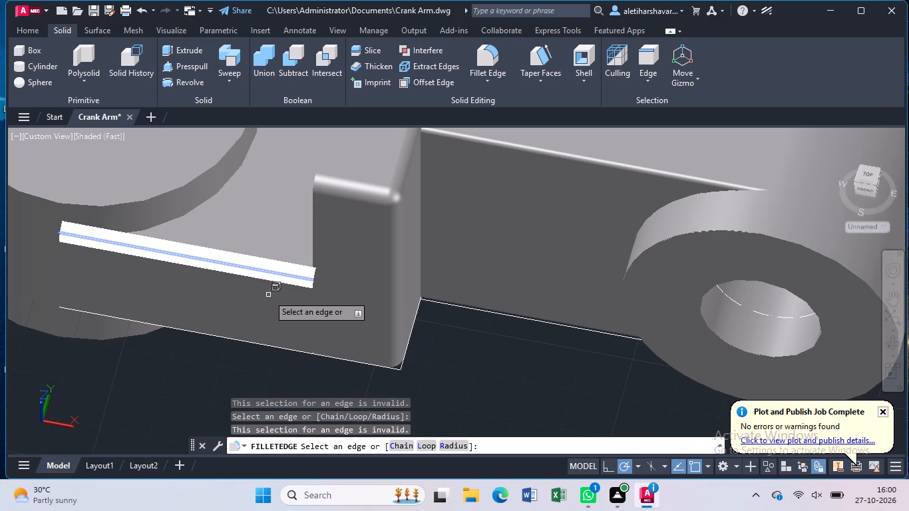
click(445, 442)
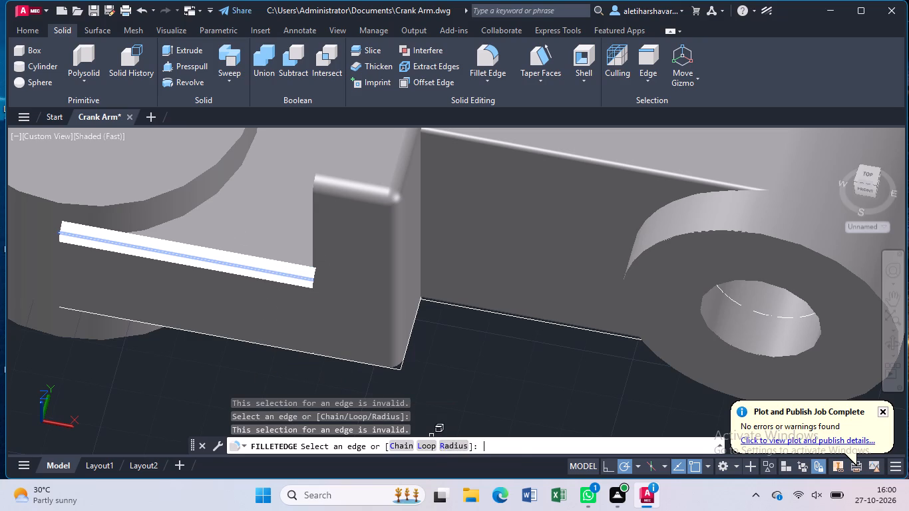
key(3)
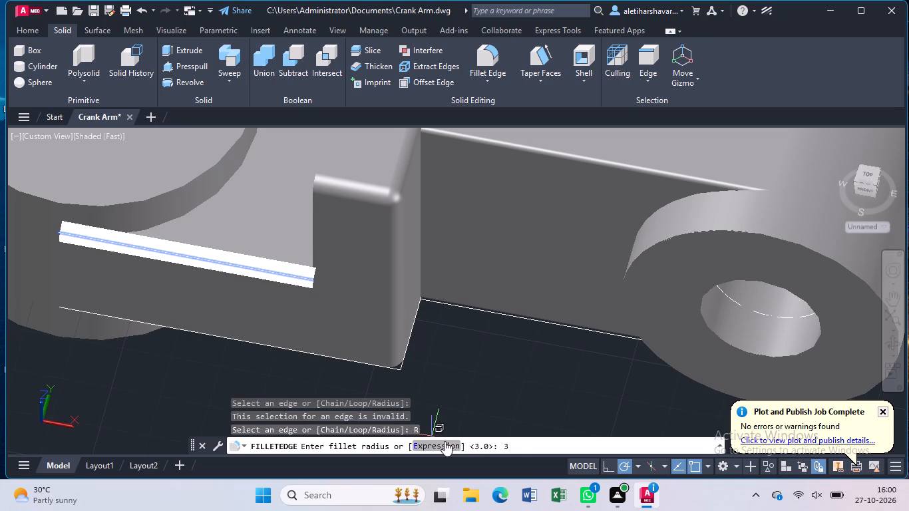
key(Return)
key(Return)
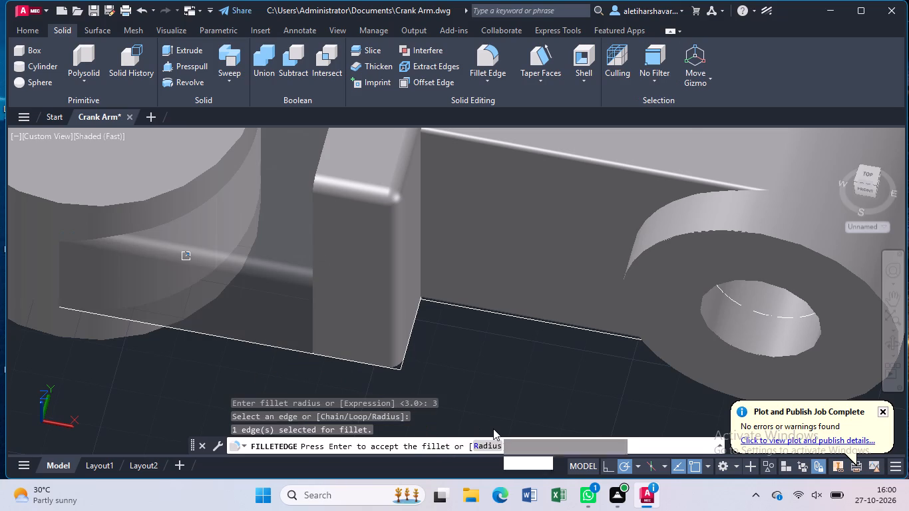
key(Return)
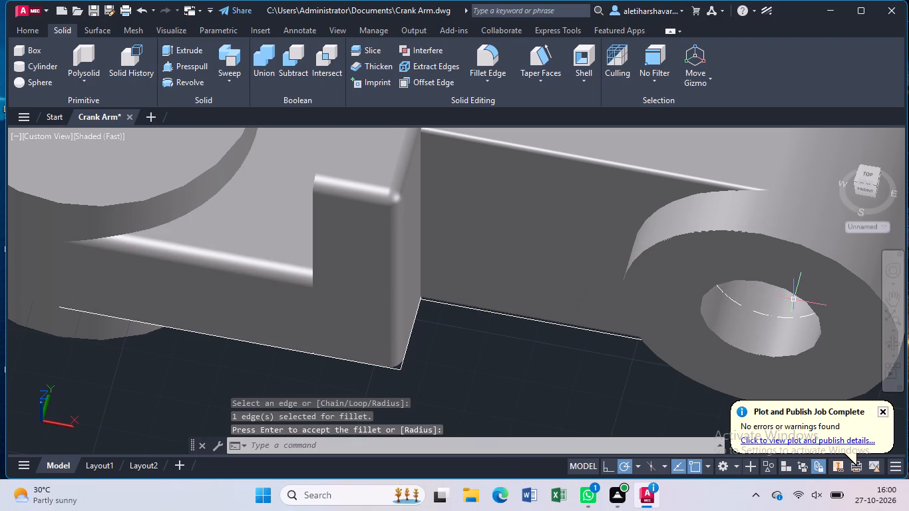
Fillet the lower front long edge of the arm section between the west boss and the cross block with radius 3.
click(894, 337)
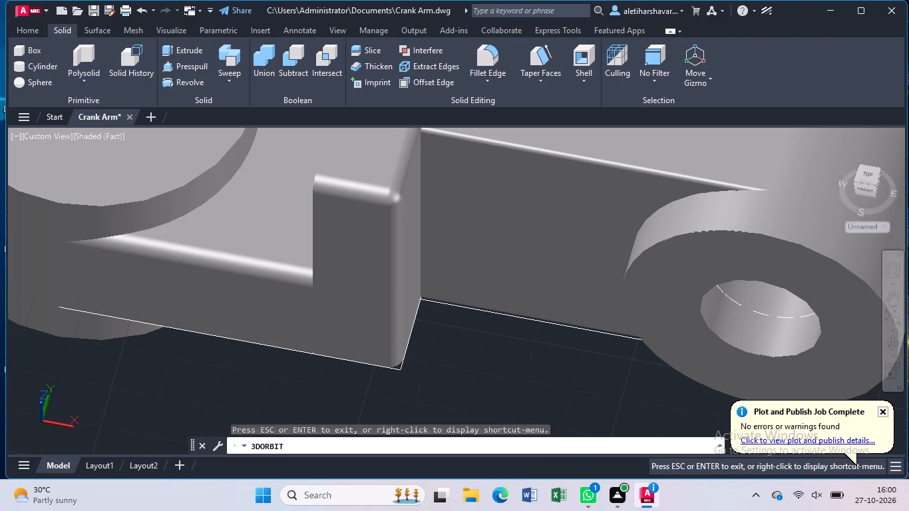
drag(653, 386, 649, 299)
drag(614, 337, 638, 266)
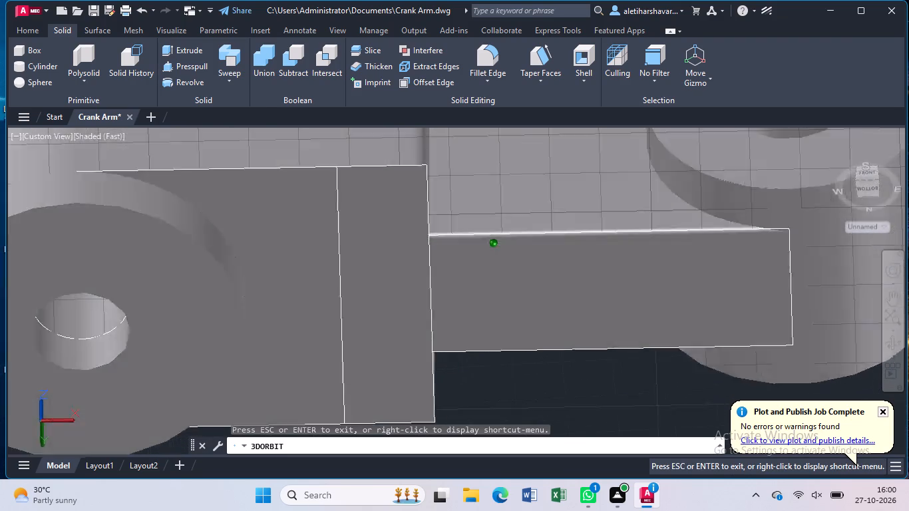
drag(638, 266, 646, 257)
drag(572, 301, 586, 322)
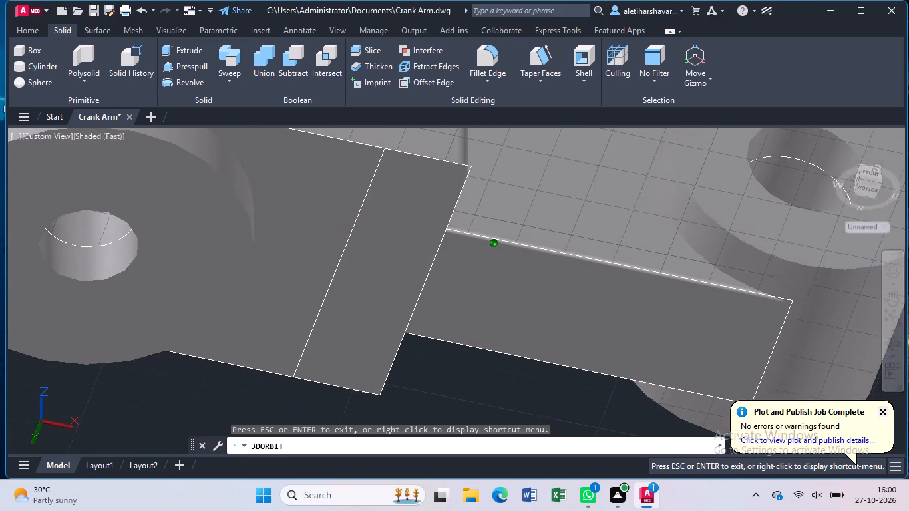
drag(586, 322, 589, 330)
key(Escape)
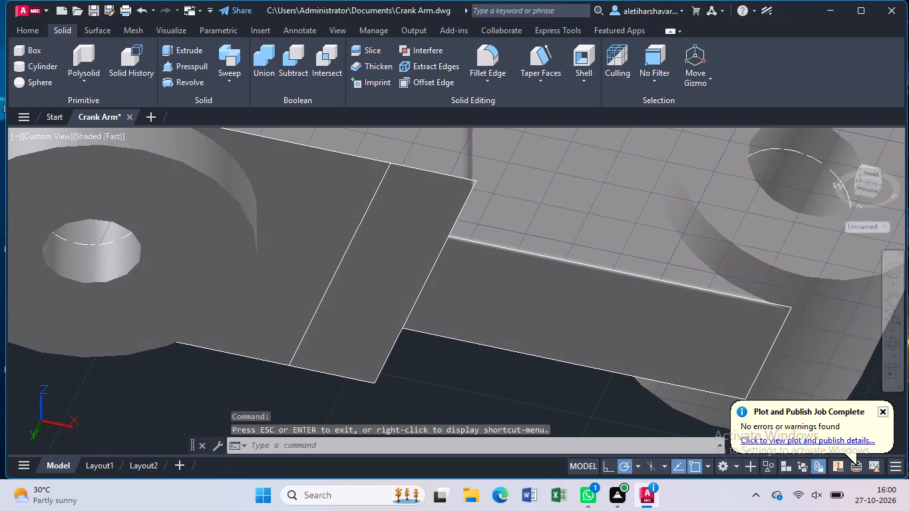
click(480, 55)
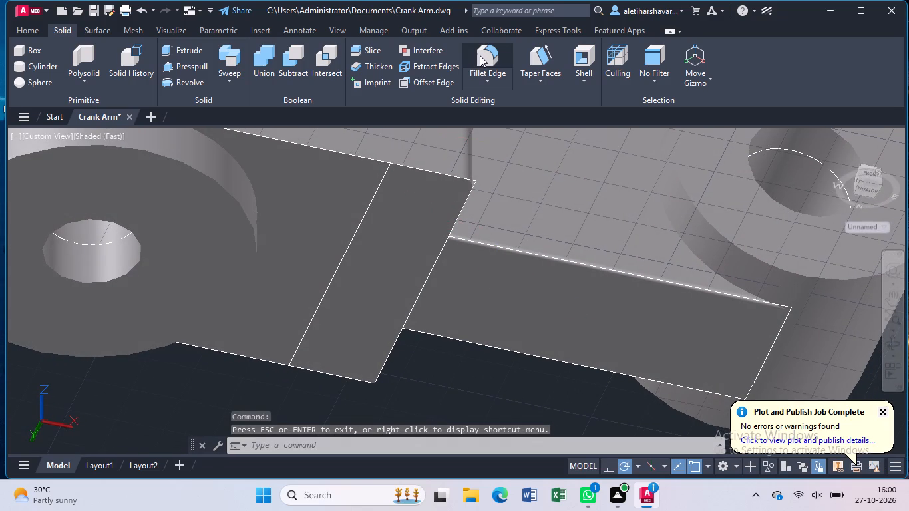
click(371, 160)
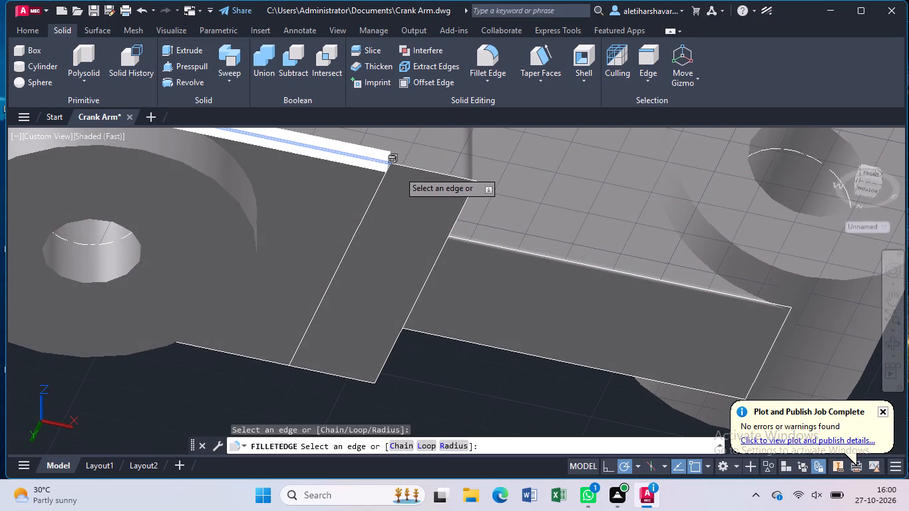
click(522, 254)
click(462, 208)
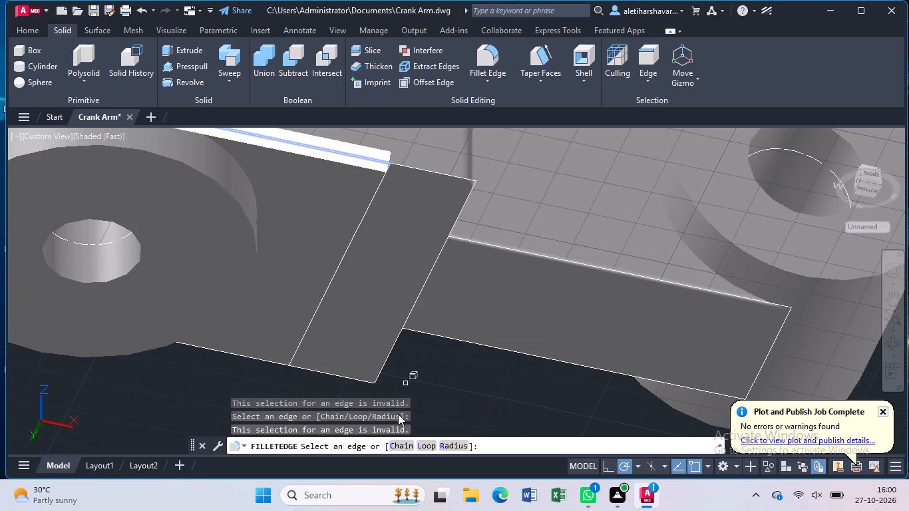
click(395, 341)
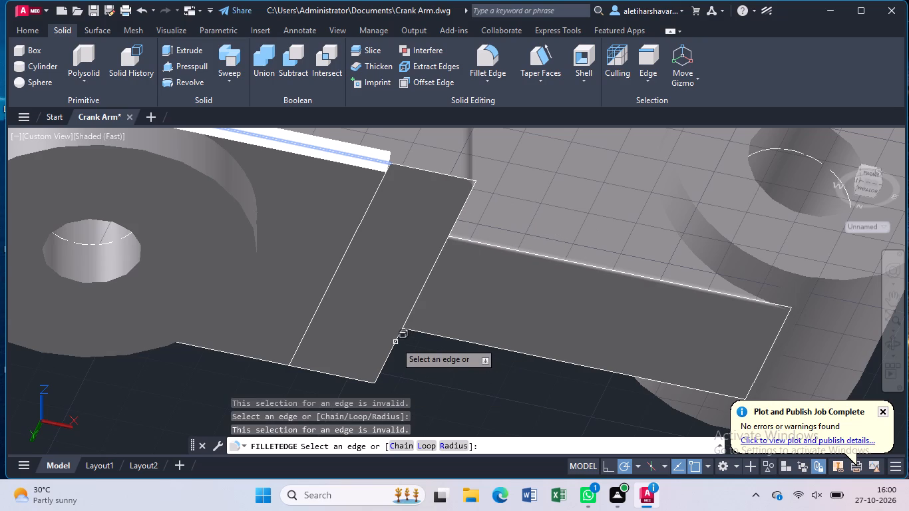
click(358, 381)
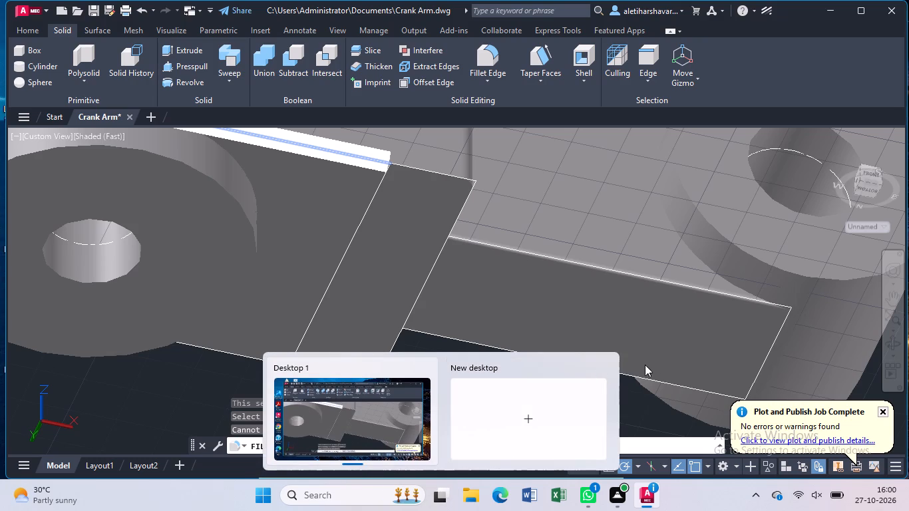
click(448, 448)
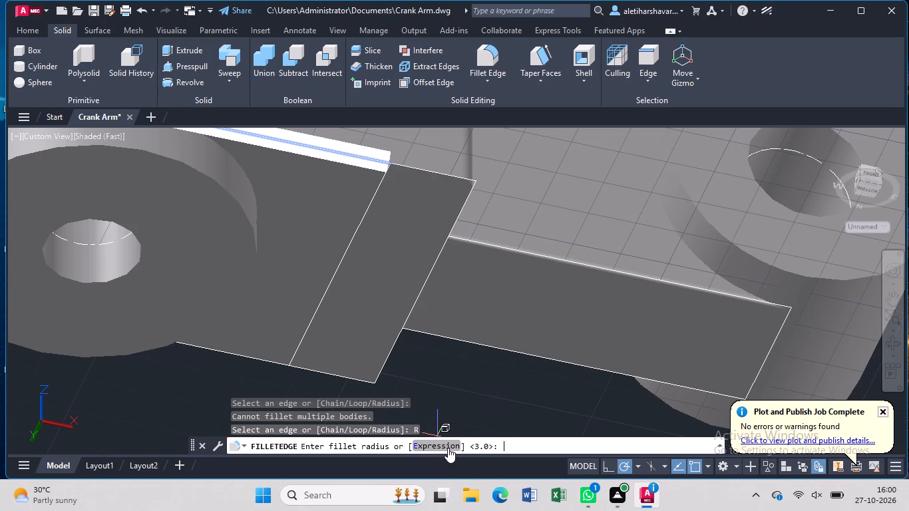
key(3)
key(Return)
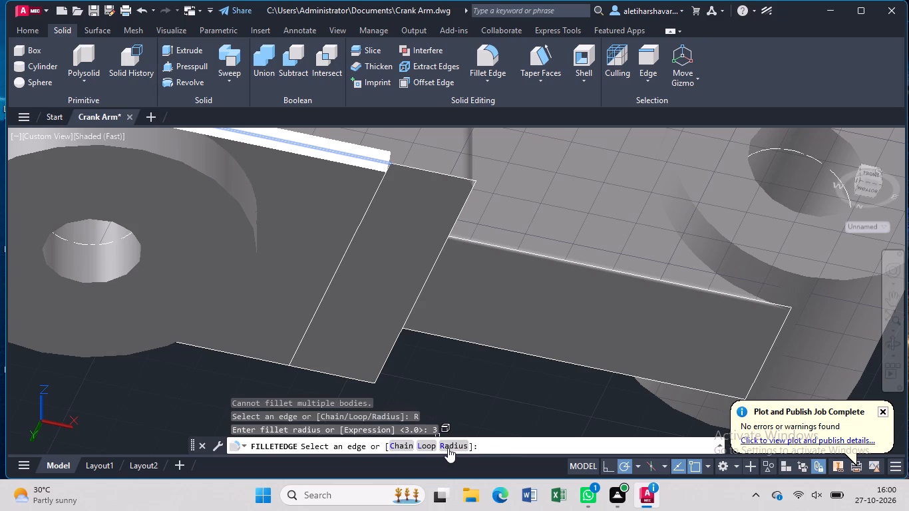
key(Return)
key(Return)
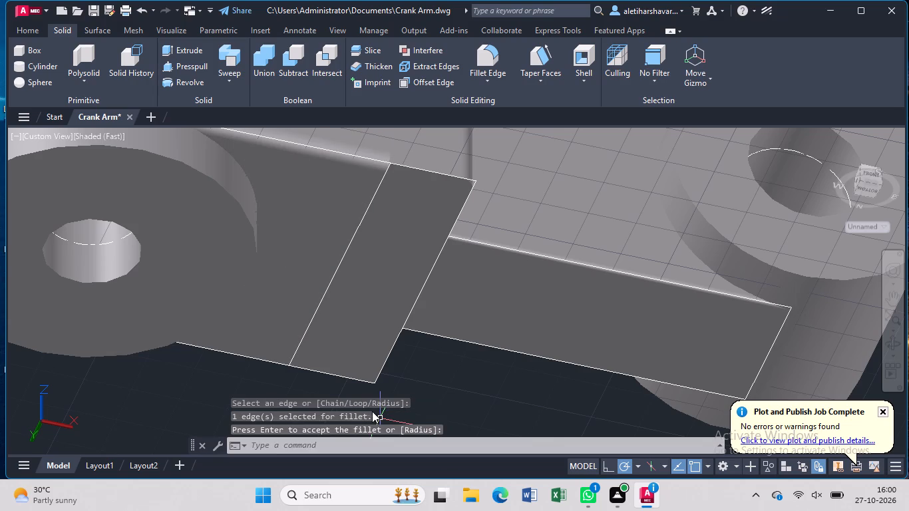
Fillet the lower back long edge of the arm section between the cross block and the east end boss with radius 3.
click(892, 347)
drag(616, 405, 616, 378)
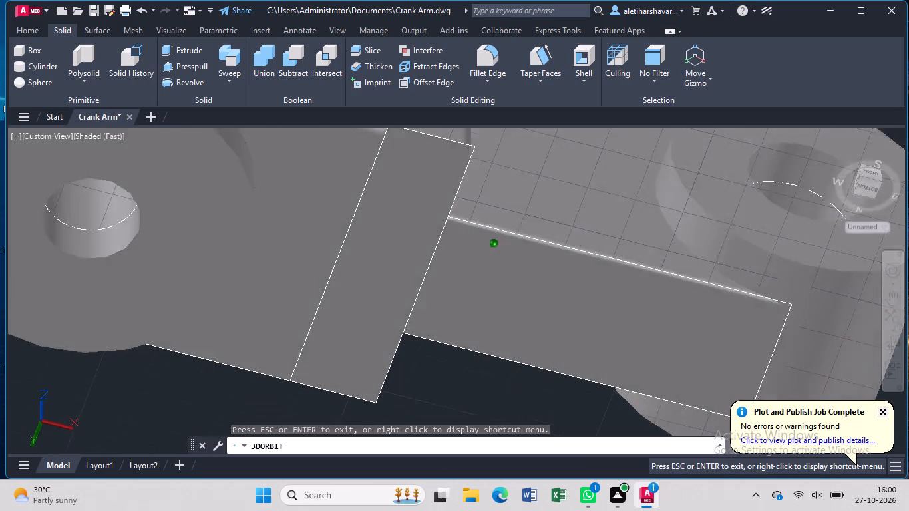
drag(616, 378, 619, 335)
drag(551, 387, 572, 339)
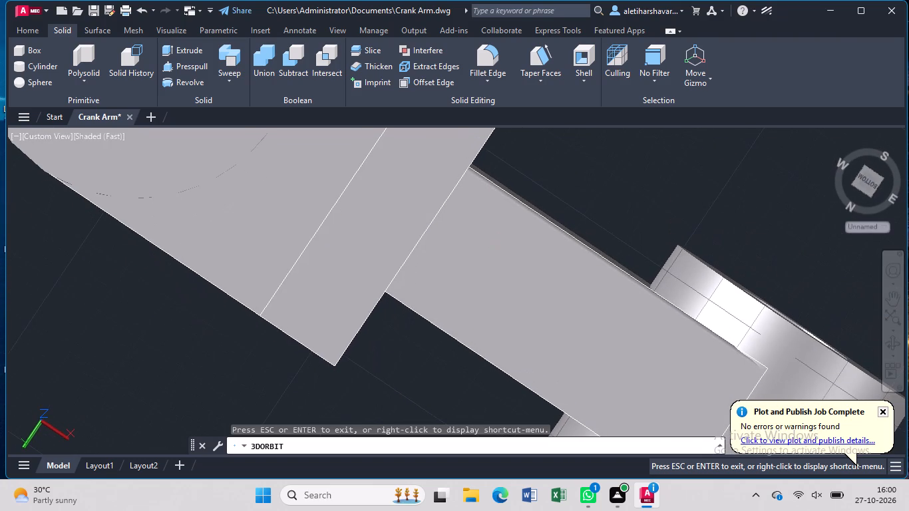
middle_drag(453, 365, 458, 351)
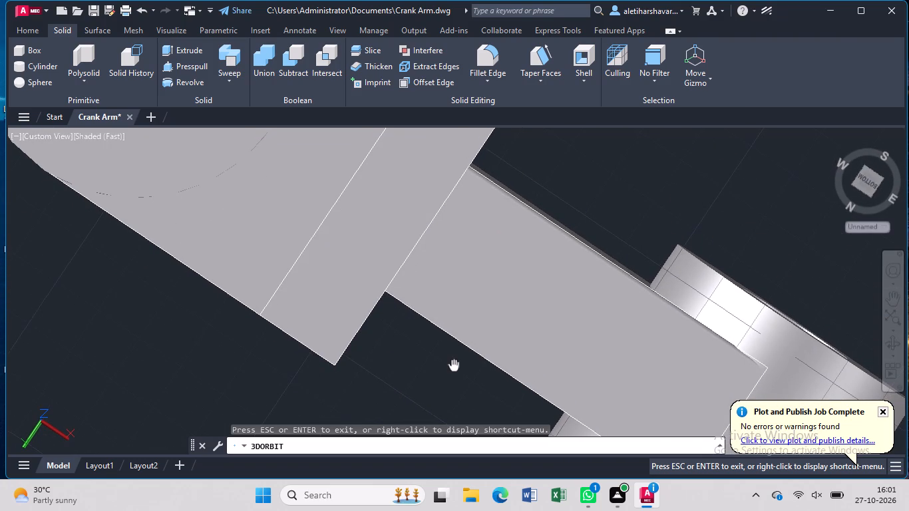
middle_drag(458, 351, 474, 325)
drag(486, 351, 528, 341)
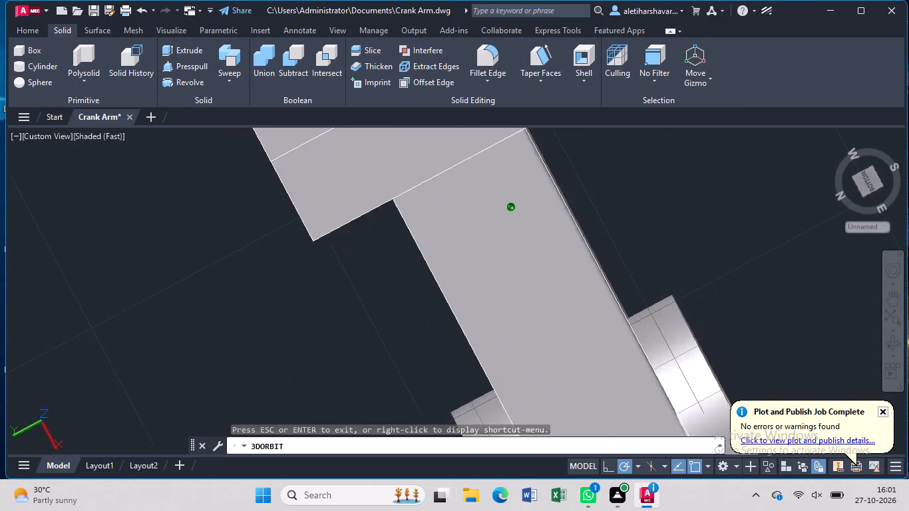
drag(528, 341, 665, 384)
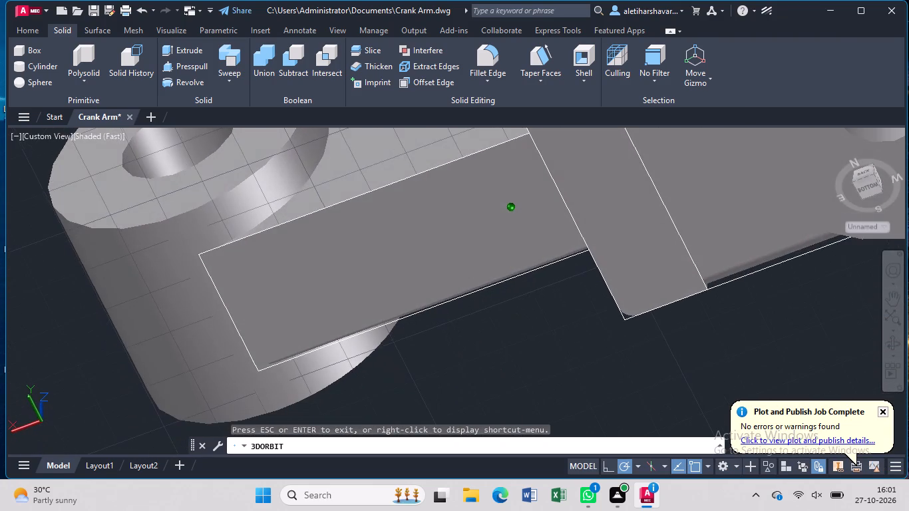
drag(665, 384, 673, 395)
key(Escape)
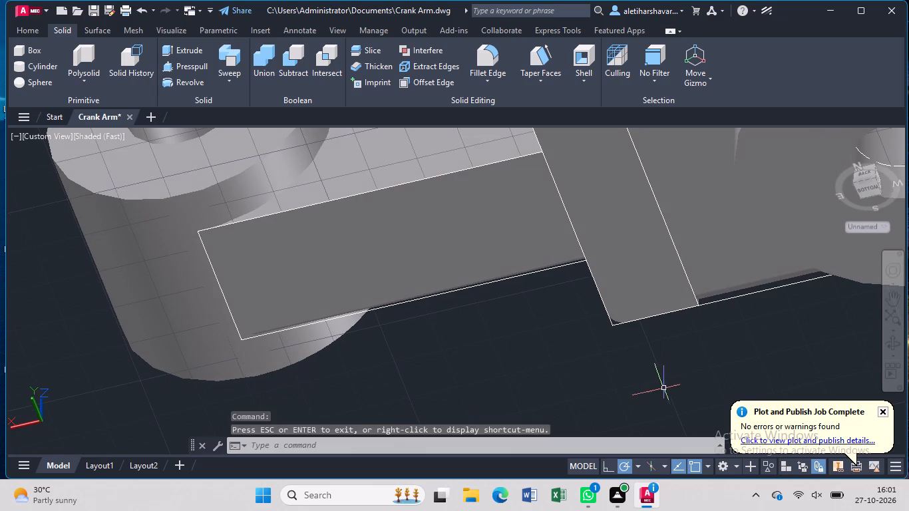
click(480, 62)
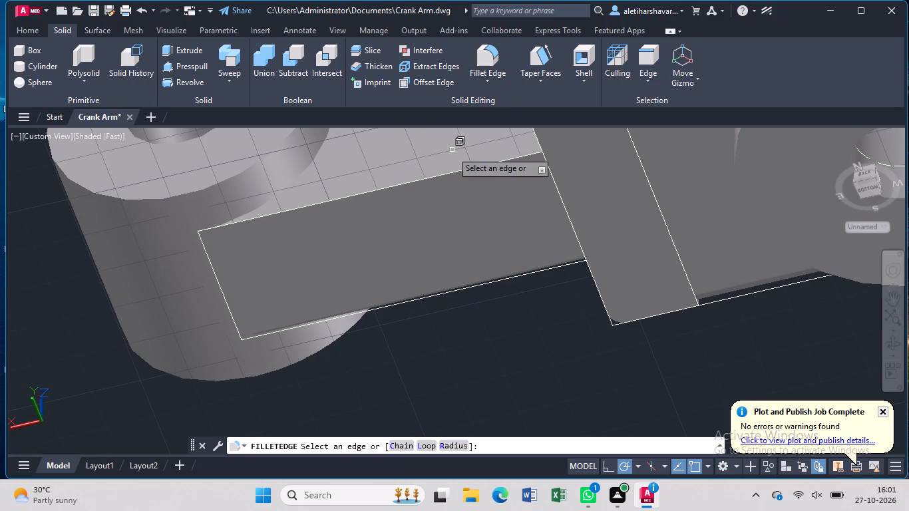
click(457, 170)
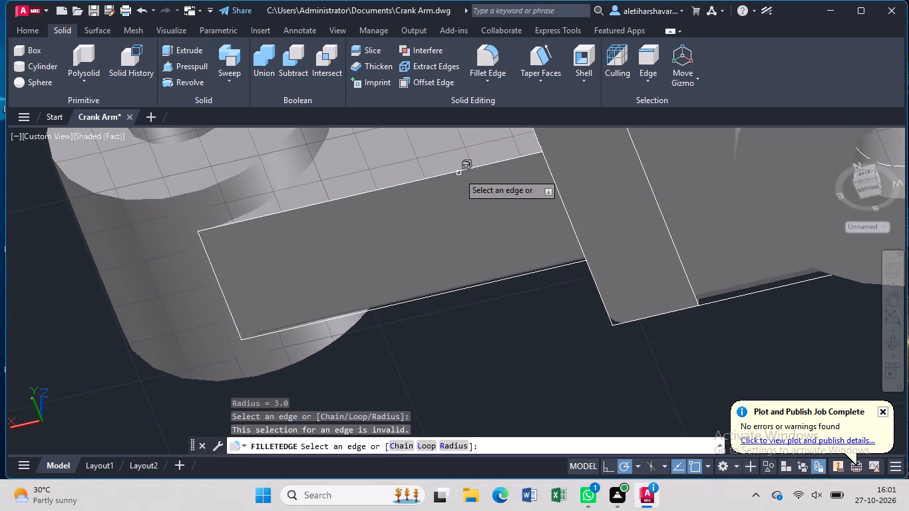
click(458, 173)
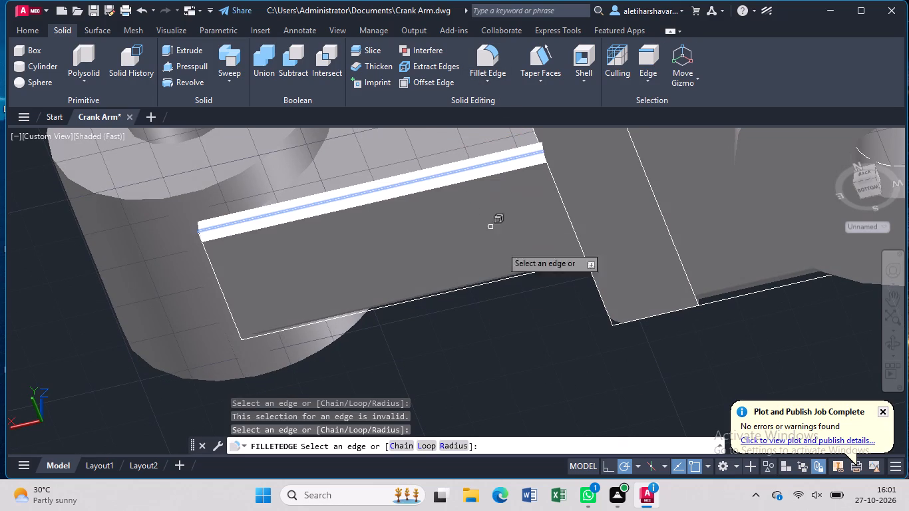
click(464, 451)
click(463, 444)
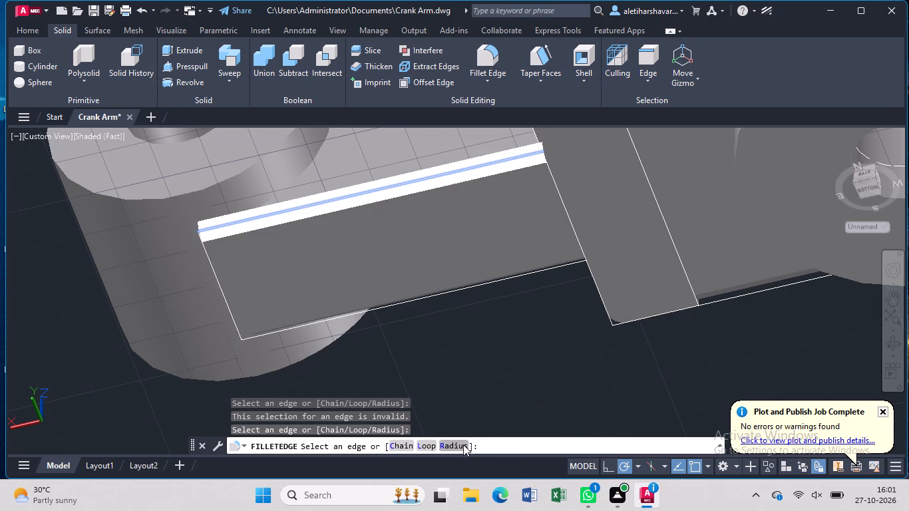
key(3)
key(Return)
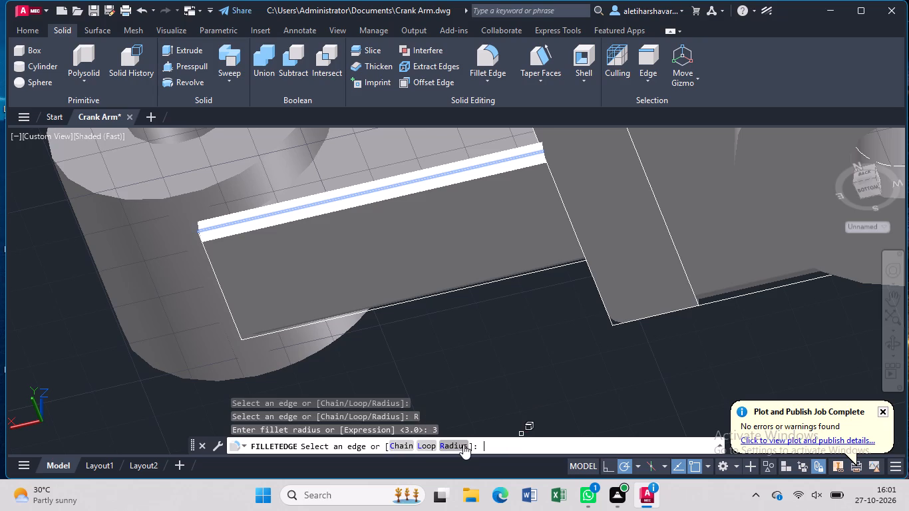
key(Return)
key(Return)
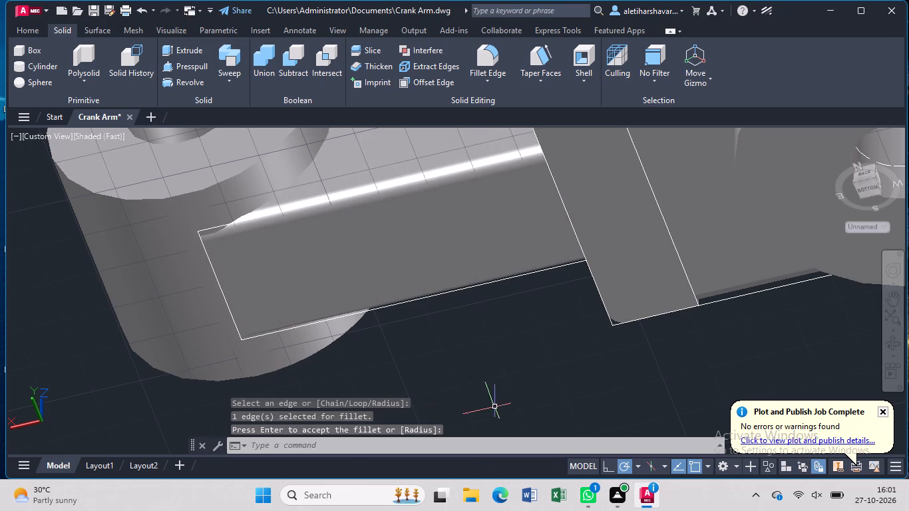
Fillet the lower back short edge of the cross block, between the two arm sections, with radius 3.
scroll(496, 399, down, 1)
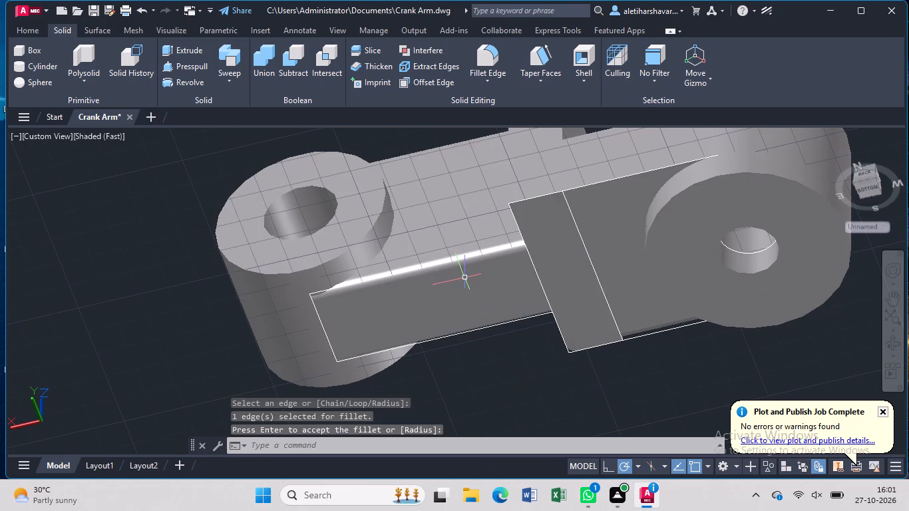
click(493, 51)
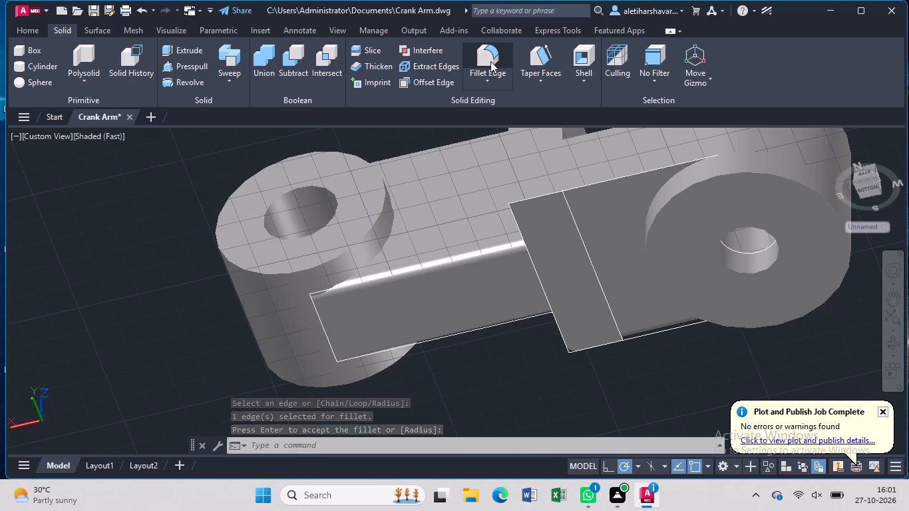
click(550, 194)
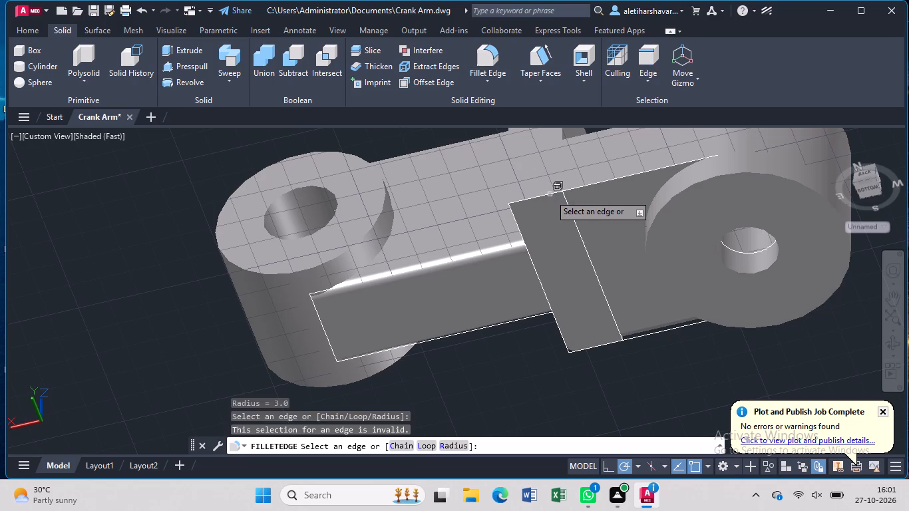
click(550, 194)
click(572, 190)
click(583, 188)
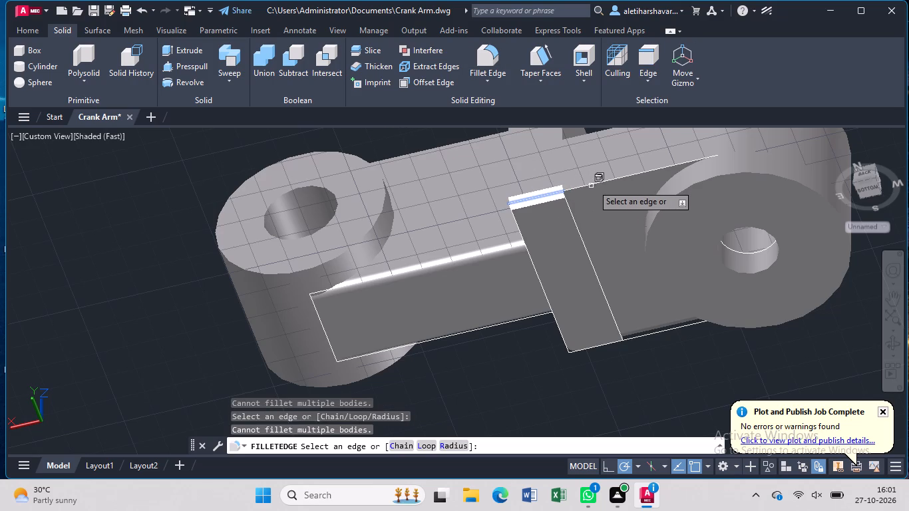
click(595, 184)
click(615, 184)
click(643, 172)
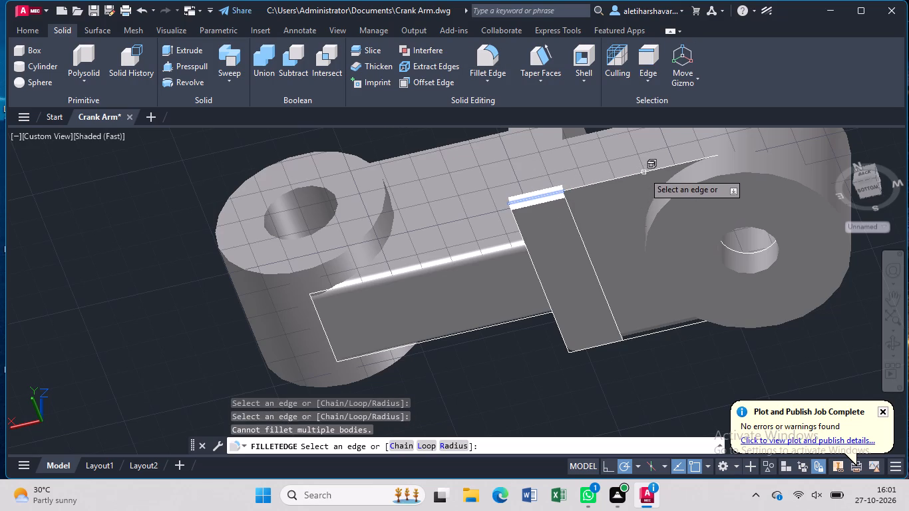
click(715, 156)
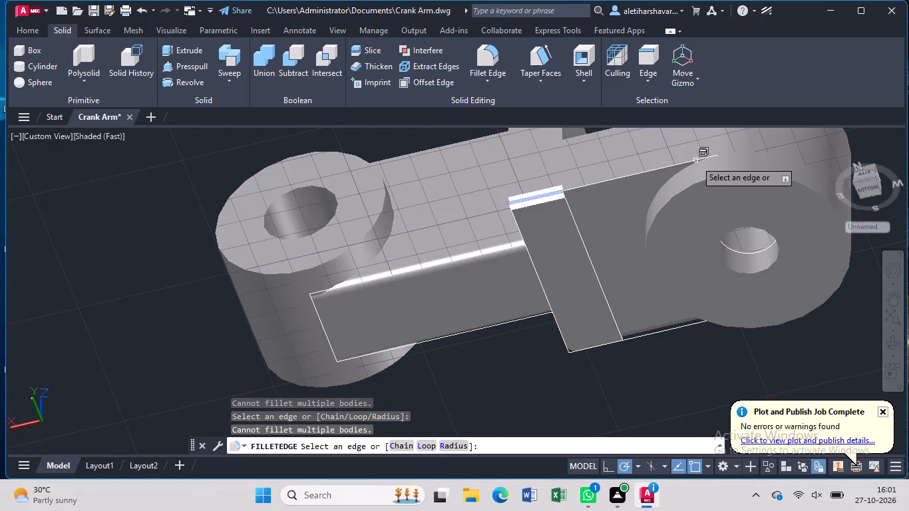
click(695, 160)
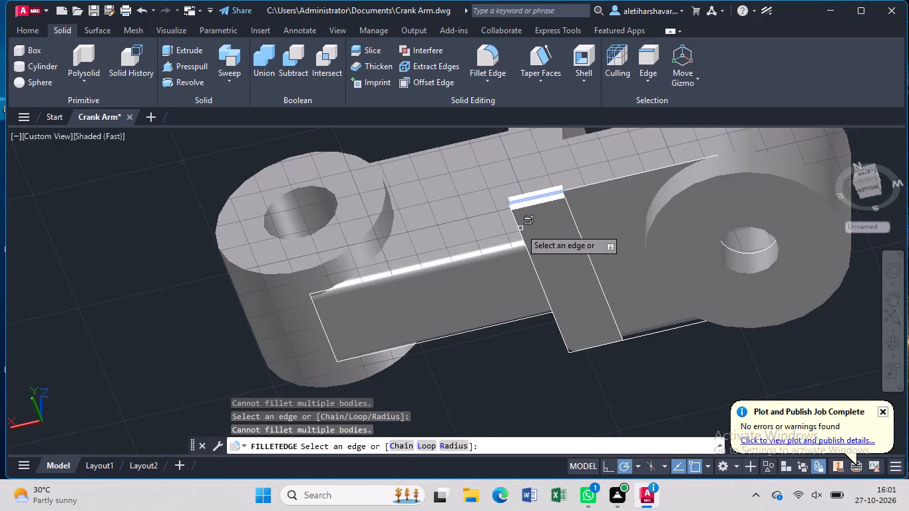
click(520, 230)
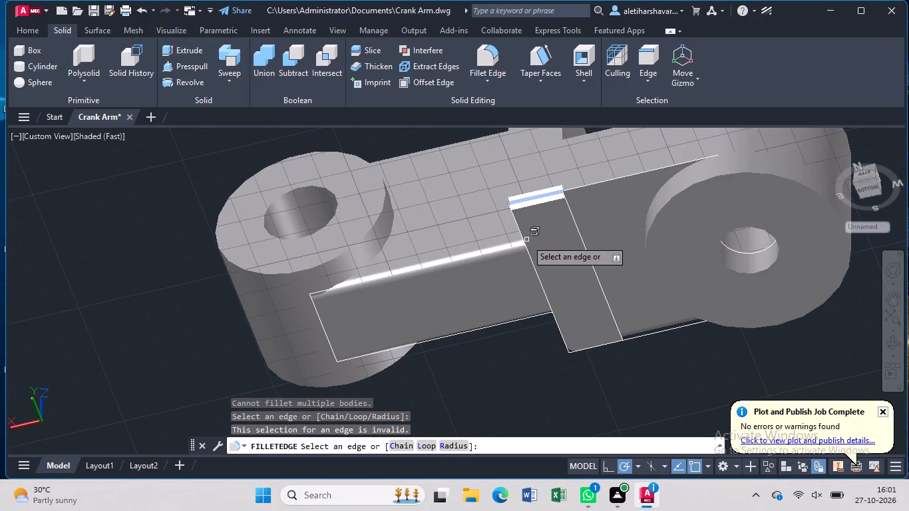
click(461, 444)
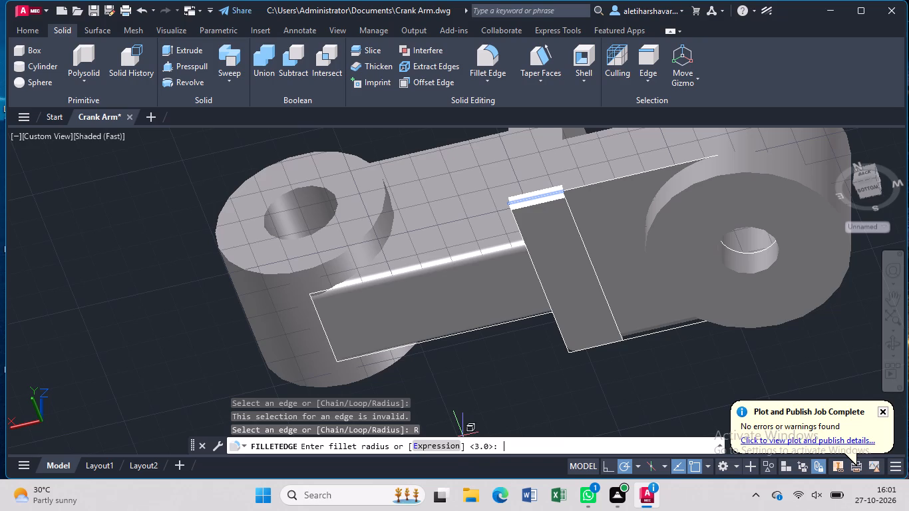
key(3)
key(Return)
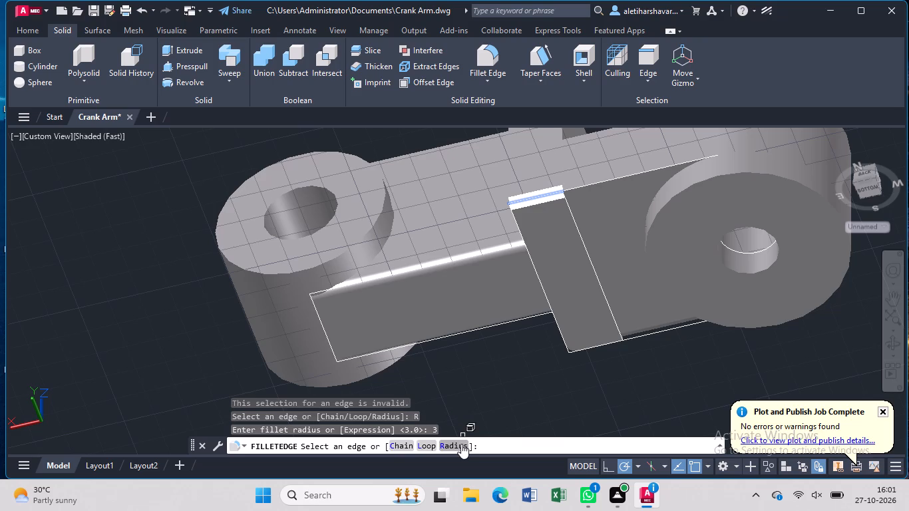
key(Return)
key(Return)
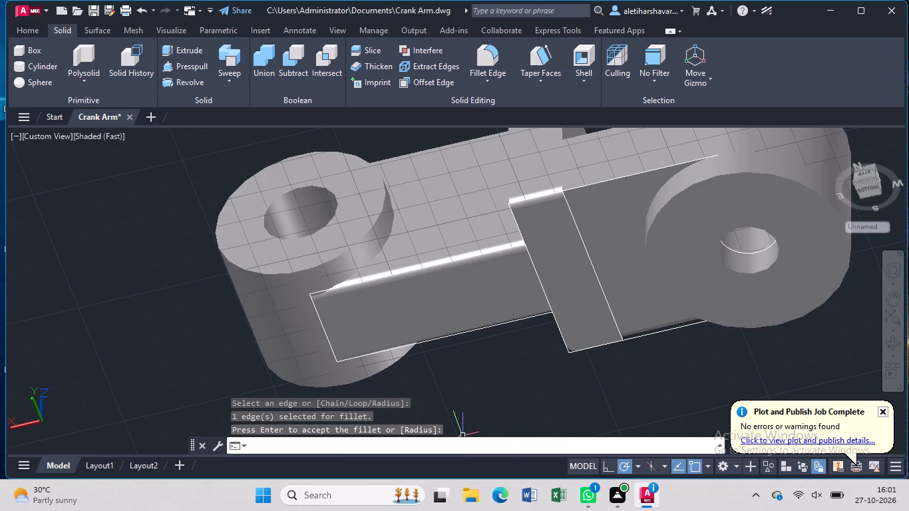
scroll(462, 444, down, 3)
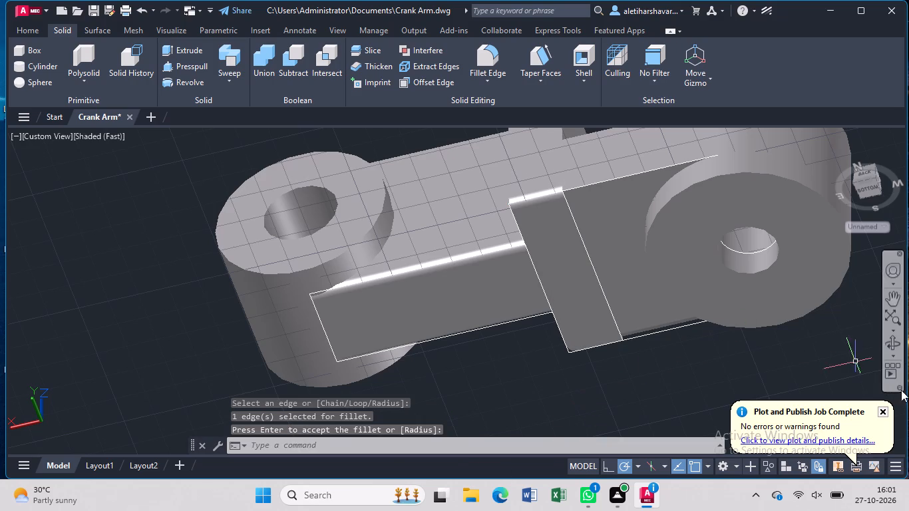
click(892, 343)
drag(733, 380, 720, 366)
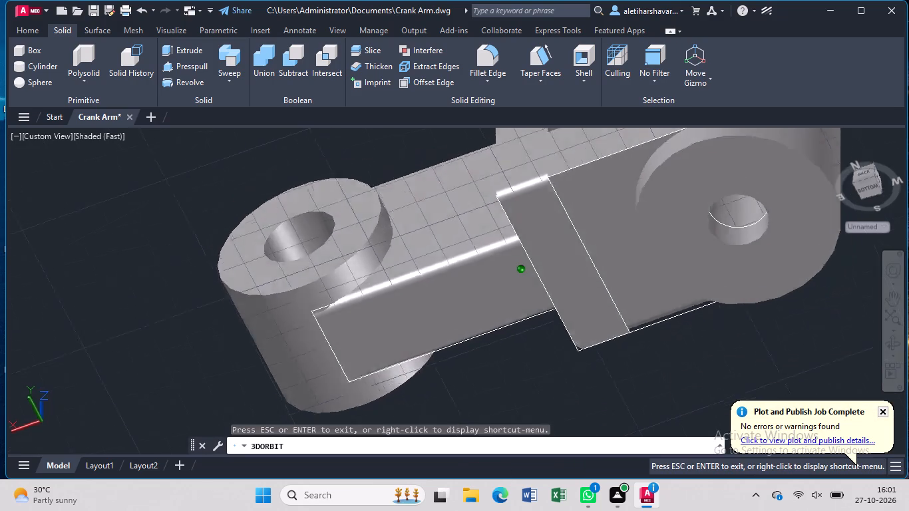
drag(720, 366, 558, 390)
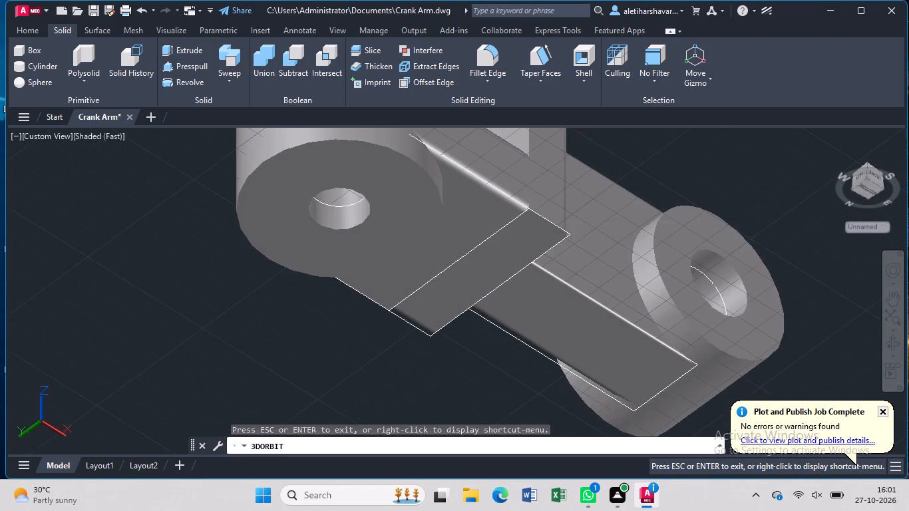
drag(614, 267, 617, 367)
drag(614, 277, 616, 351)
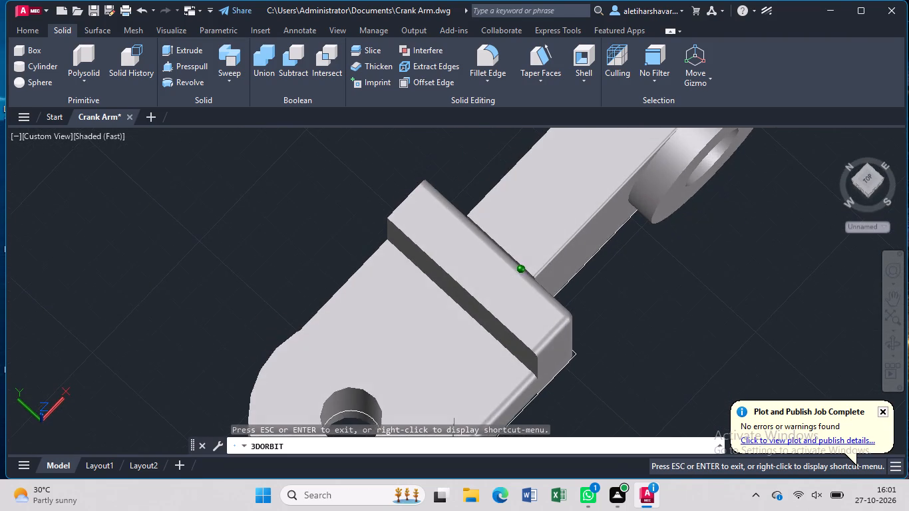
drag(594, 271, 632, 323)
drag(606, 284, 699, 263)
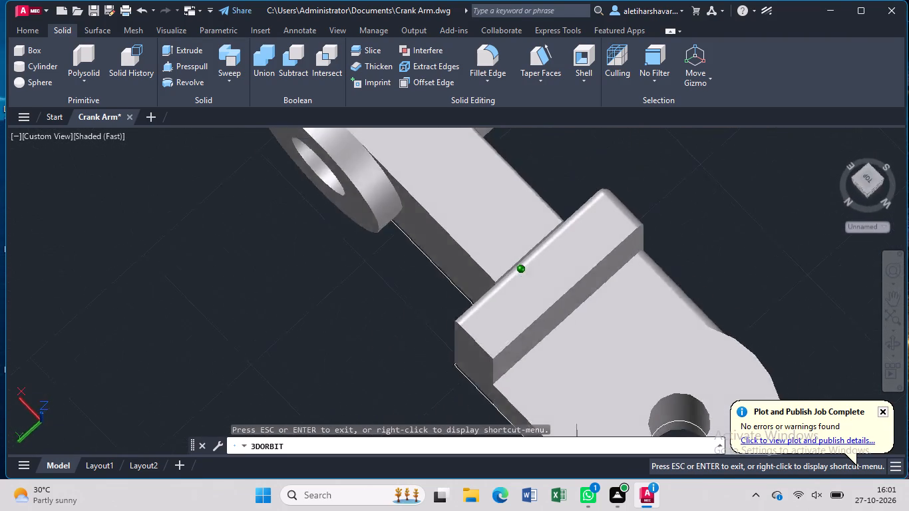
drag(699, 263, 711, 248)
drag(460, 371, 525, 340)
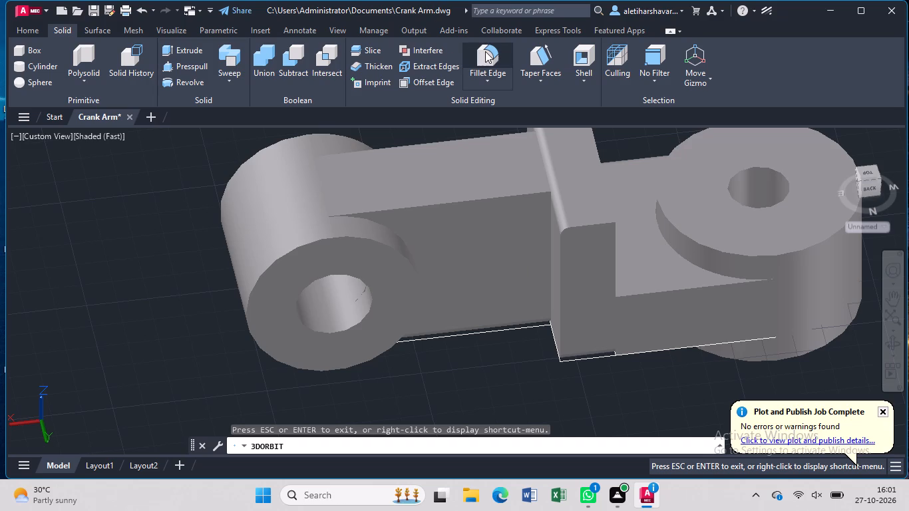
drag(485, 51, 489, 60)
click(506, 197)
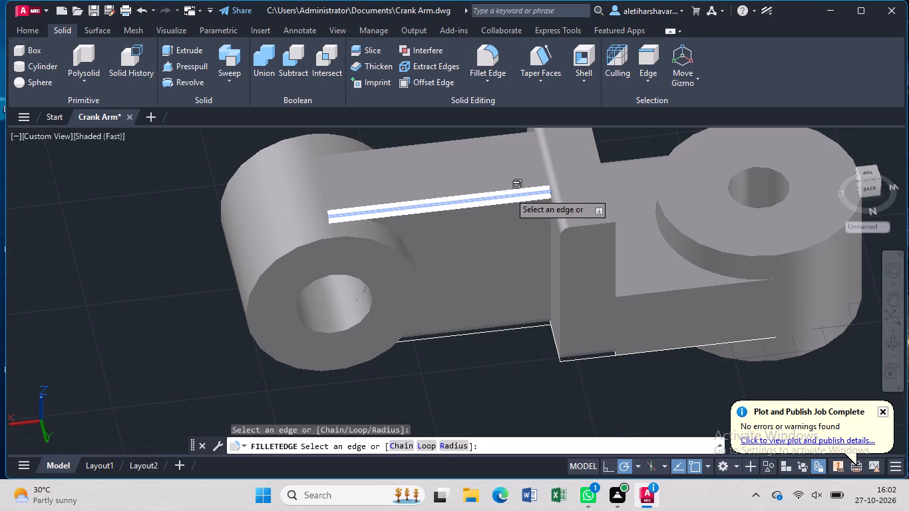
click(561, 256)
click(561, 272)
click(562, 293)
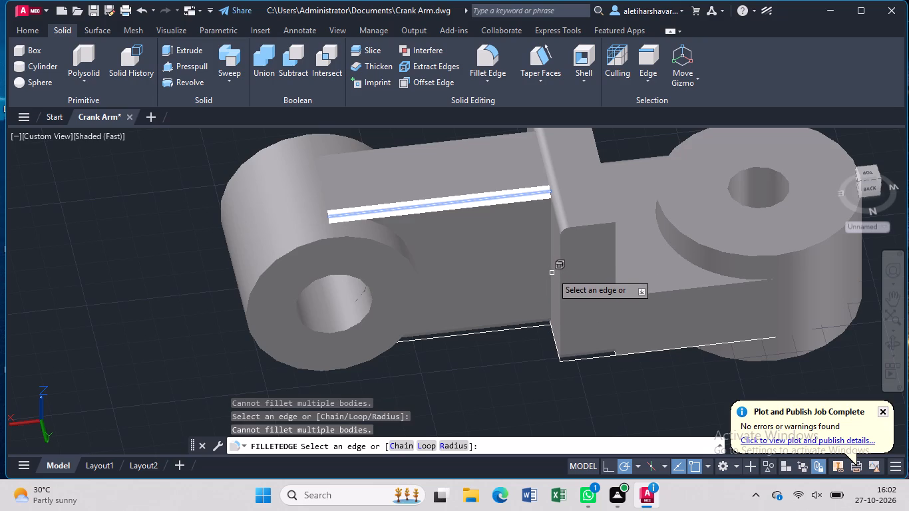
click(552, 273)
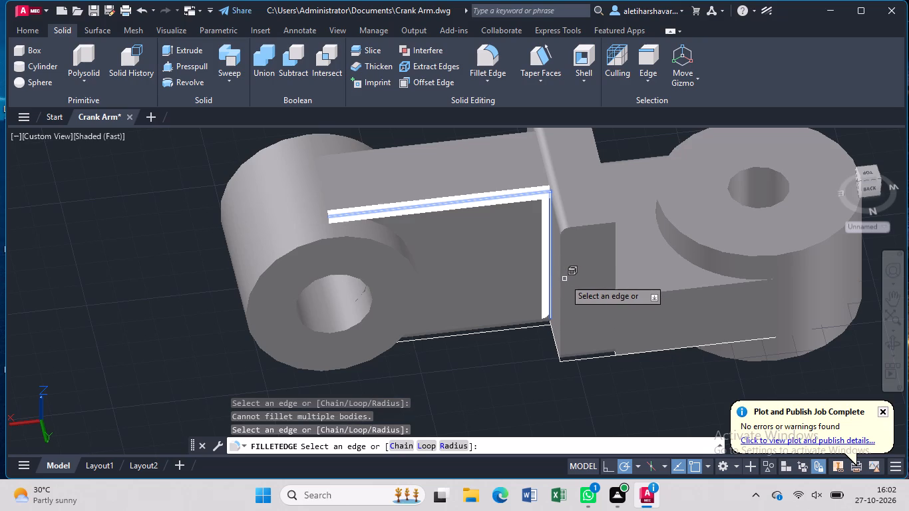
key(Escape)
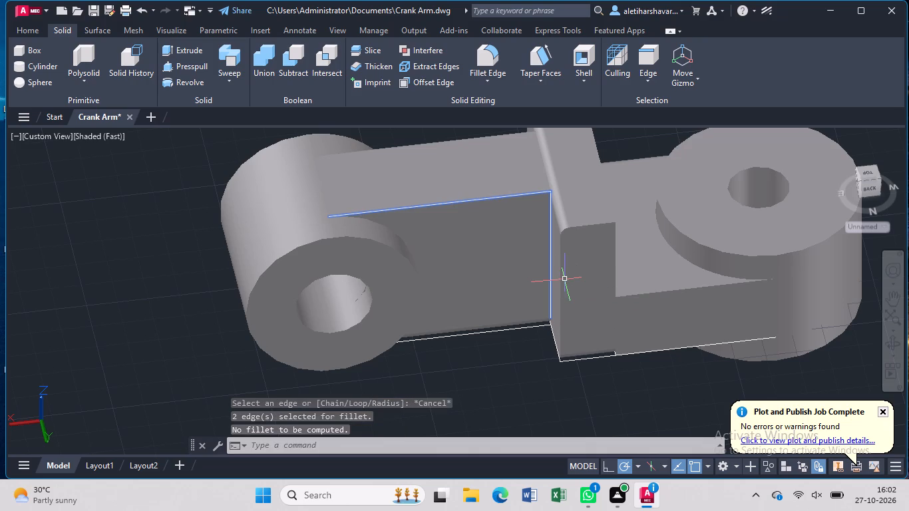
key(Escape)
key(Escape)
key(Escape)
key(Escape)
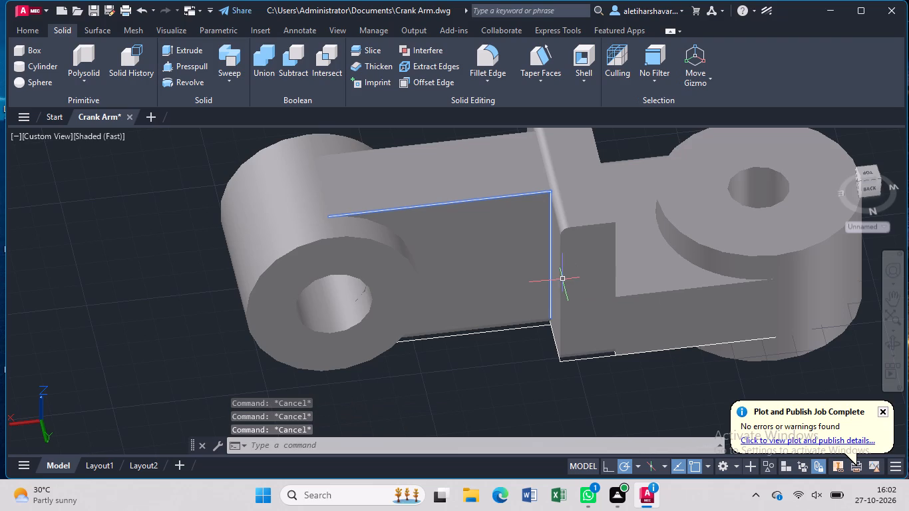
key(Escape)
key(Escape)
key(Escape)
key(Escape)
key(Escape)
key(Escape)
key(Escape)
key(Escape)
Undo the edge fillets, hatch and view changes back to the sharp-edged crank arm, keeping the Shaded (Fast) visual style.
key(ctrl+z)
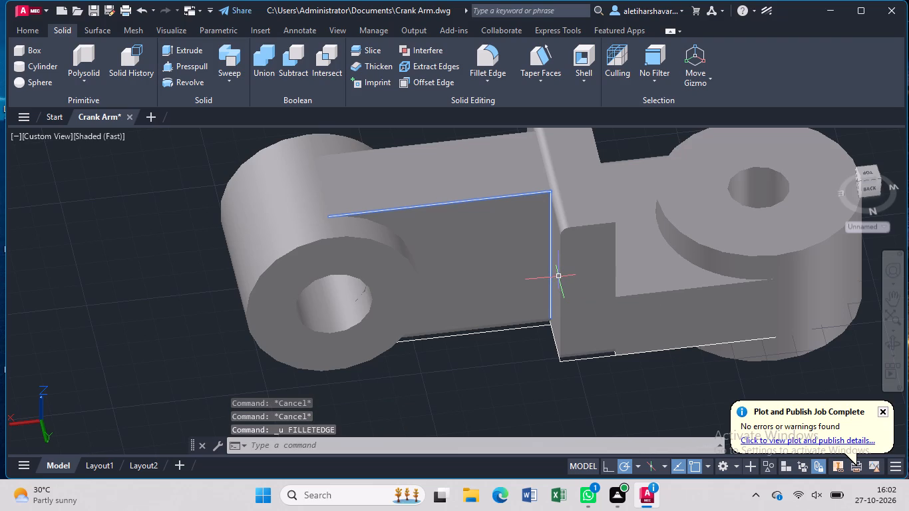
key(ctrl+z)
key(ctrl+z)
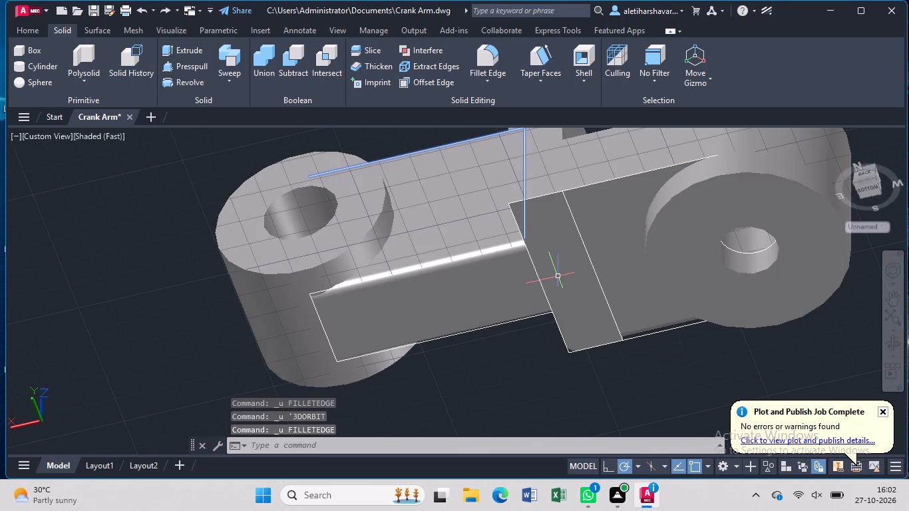
key(ctrl+z)
key(ctrl+z)
key(ctrl+z)
key(ctrl+z)
key(ctrl+z)
key(ctrl+z)
key(ctrl+z)
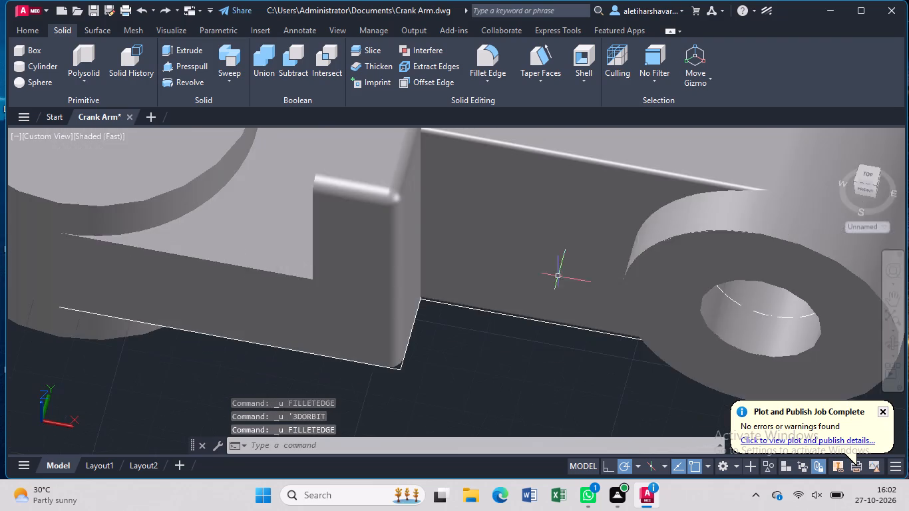
key(ctrl+z)
key(ctrl+z)
key(ctrl+z)
key(ctrl+z)
key(ctrl+z)
key(ctrl+z)
key(ctrl+z)
key(ctrl+z)
key(ctrl+z)
key(ctrl+z)
key(ctrl+z)
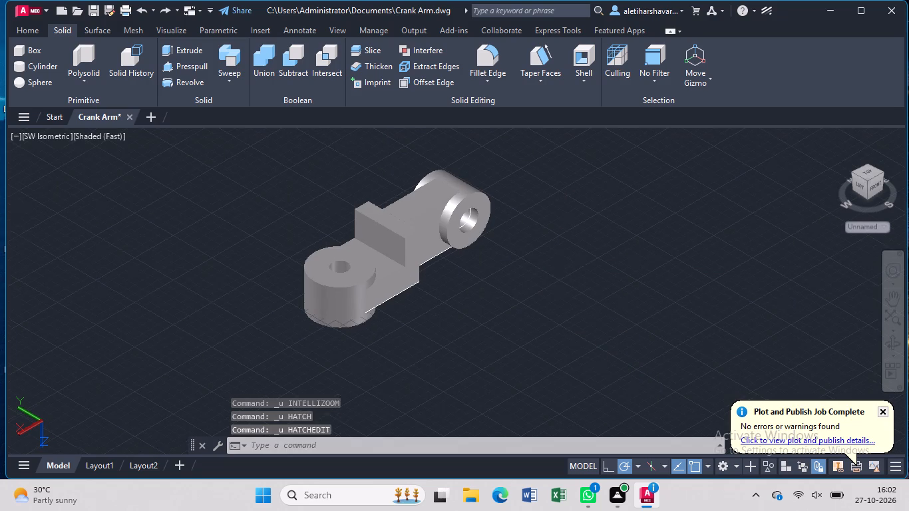
key(ctrl+z)
key(ctrl+z)
key(ctrl+z)
key(ctrl+z)
key(ctrl+z)
key(ctrl+z)
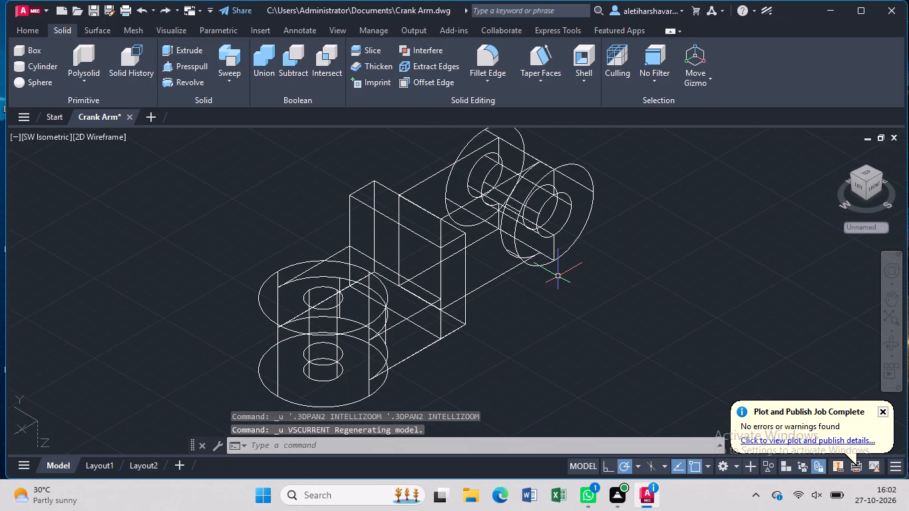
key(ctrl+y)
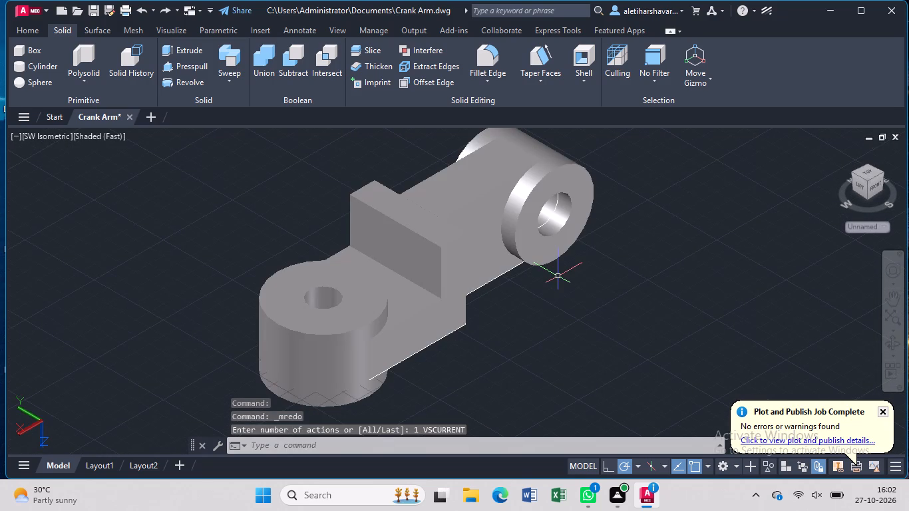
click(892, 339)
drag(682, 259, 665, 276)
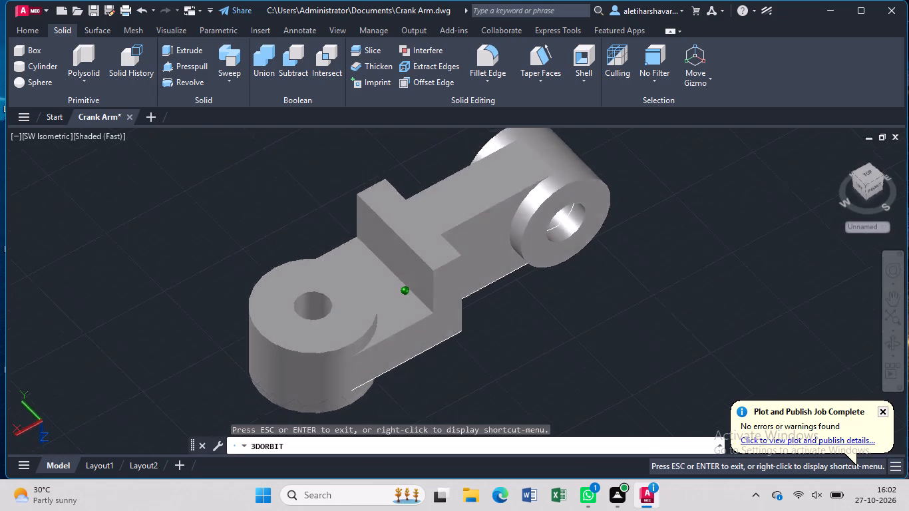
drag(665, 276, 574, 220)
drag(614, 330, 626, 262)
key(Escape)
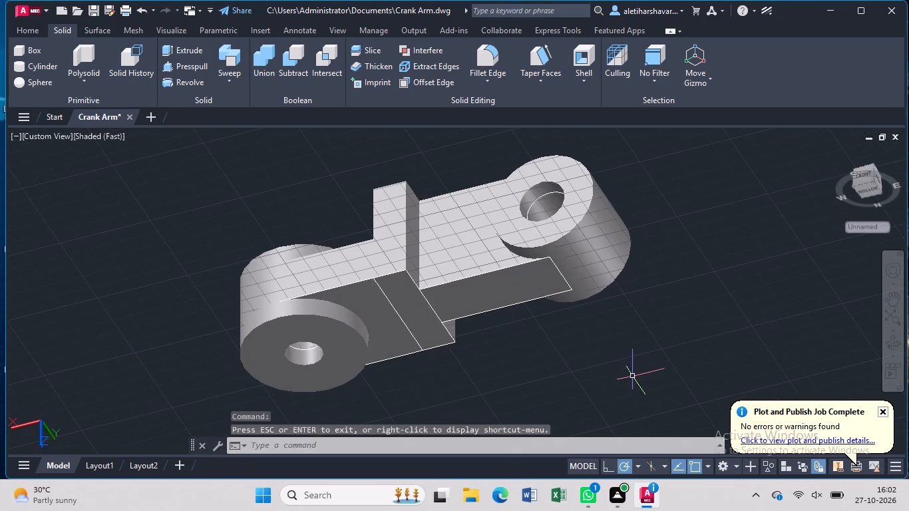